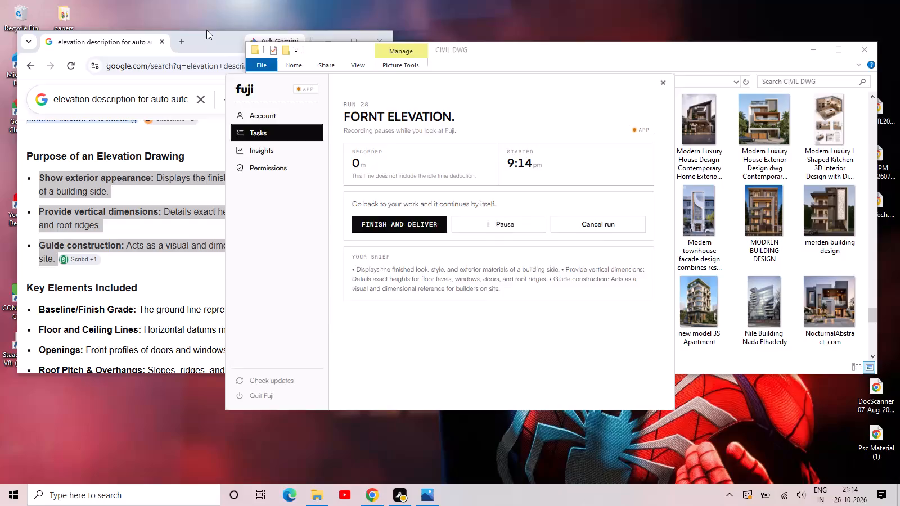
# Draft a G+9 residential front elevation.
# Maximize the browser window with the search results on elevation descriptions for AutoCAD drawings.
pyautogui.moveTo(208, 34); pyautogui.dragTo(591, 0)
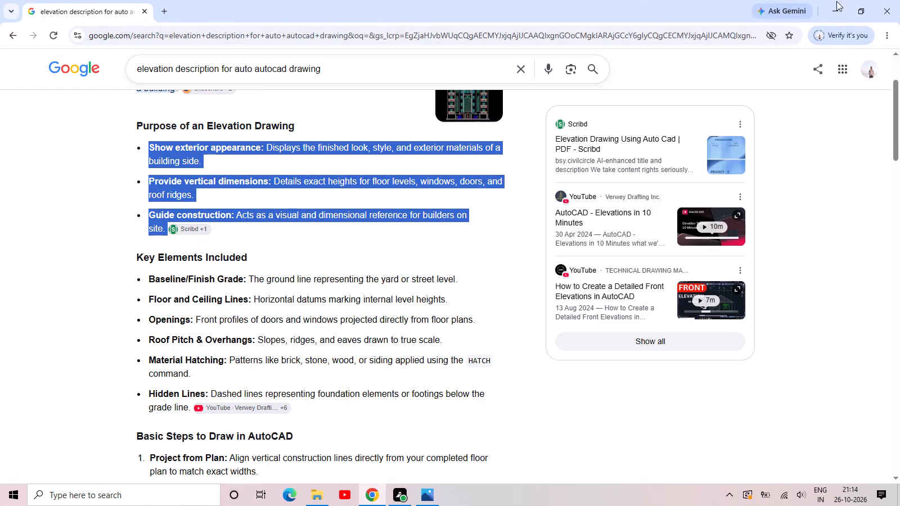
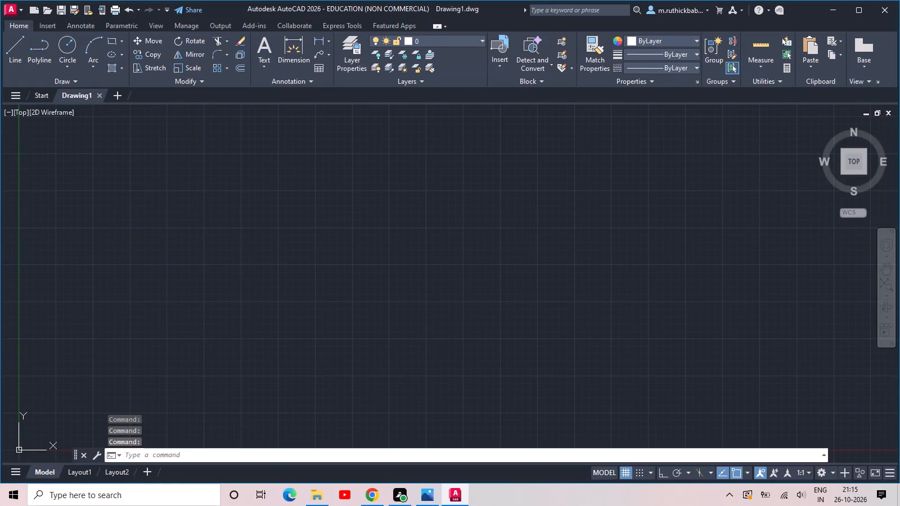
# Turn on the command log file with LOGFILEON.
pyautogui.write('LOG')
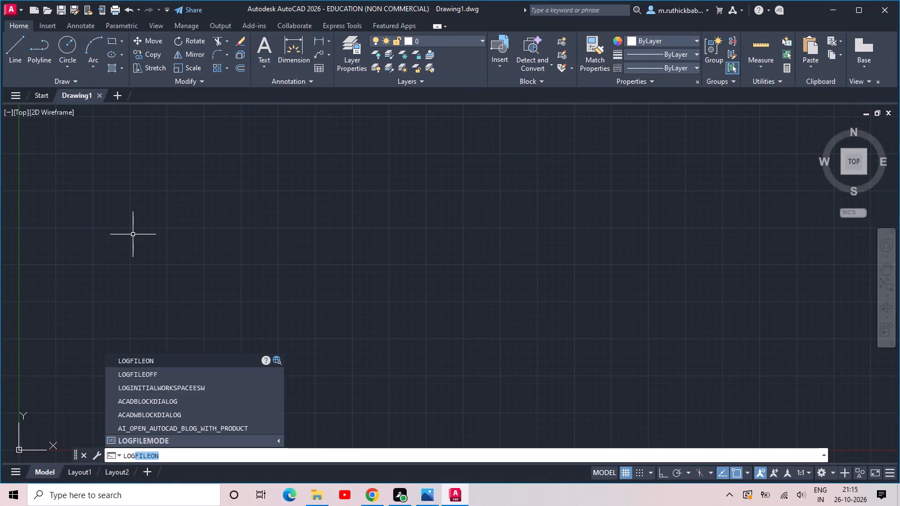
pyautogui.press('Return')
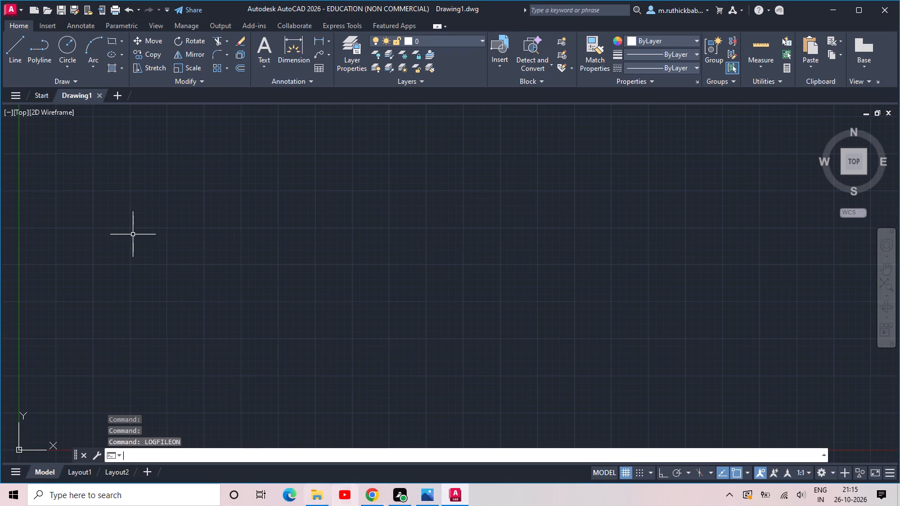
# Configure the drawing units to Engineering length type with a precision of 0'-0".
pyautogui.write('UN')
pyautogui.press('space')
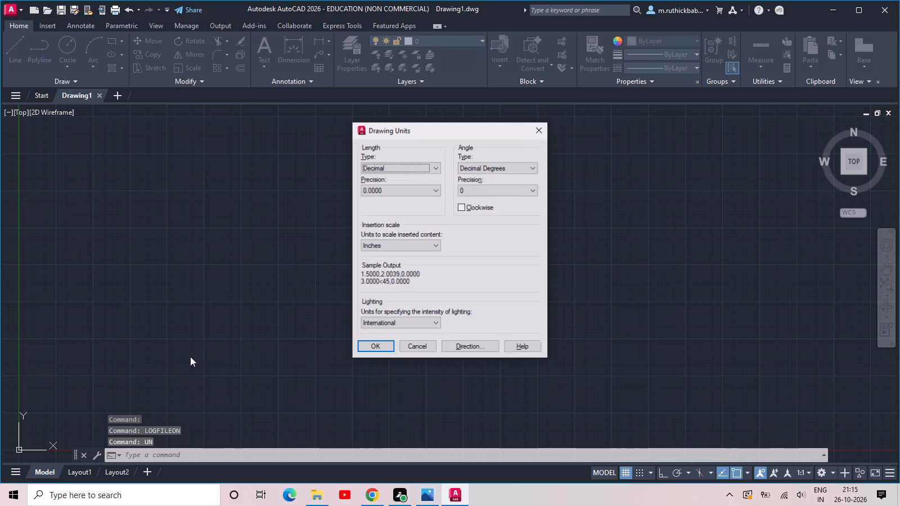
pyautogui.click(395, 167)
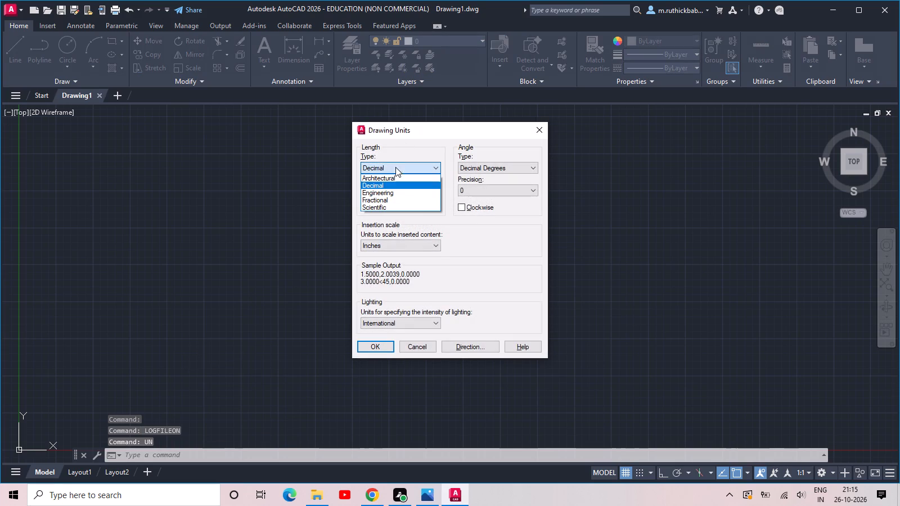
pyautogui.click(395, 190)
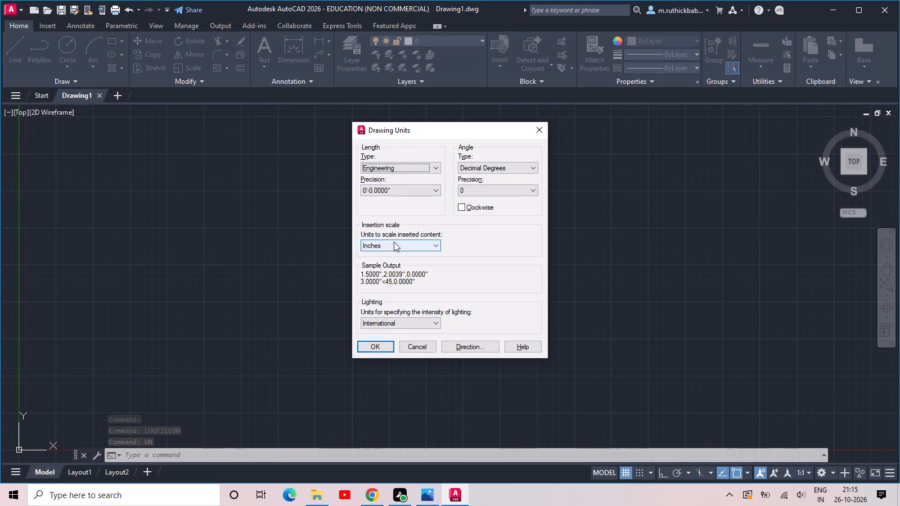
pyautogui.click(367, 346)
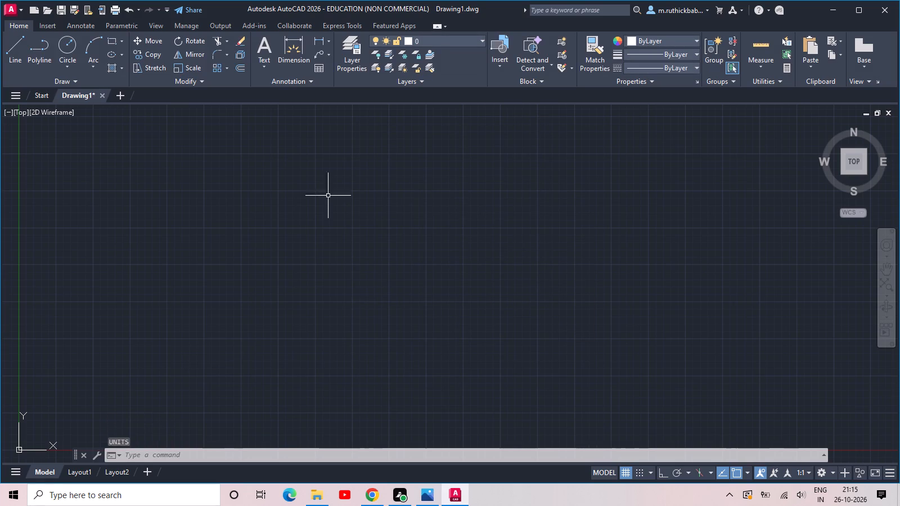
pyautogui.press('space')
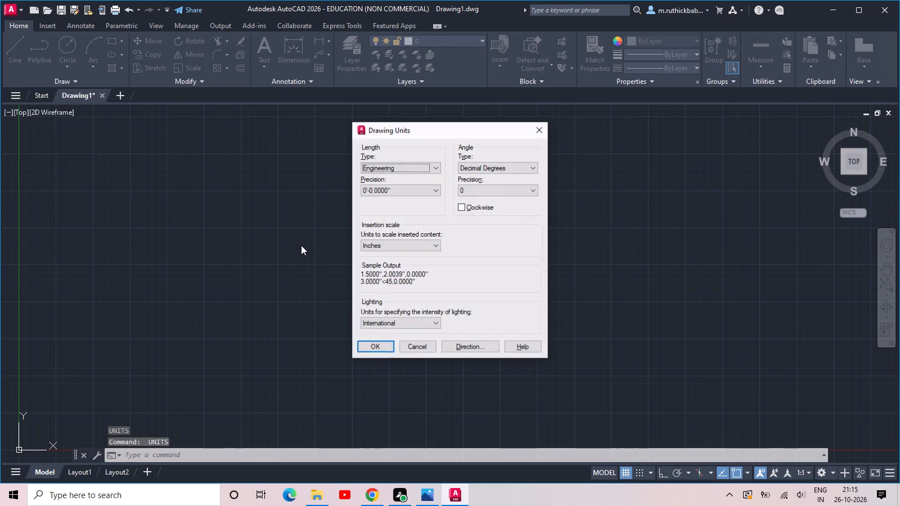
pyautogui.click(394, 188)
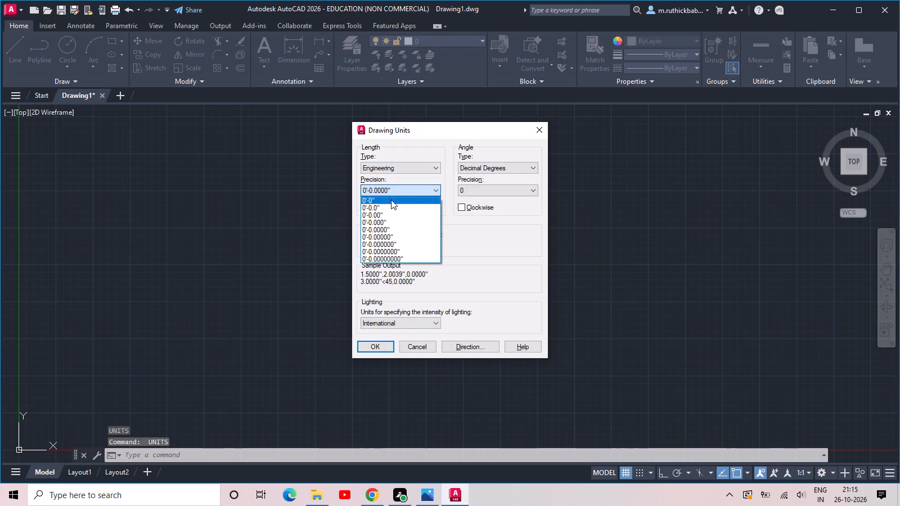
pyautogui.click(391, 200)
pyautogui.click(381, 349)
# Draw a rectangle 50' wide and 10' high near the origin as the first storey outline.
pyautogui.scroll(-2, 371, 340)
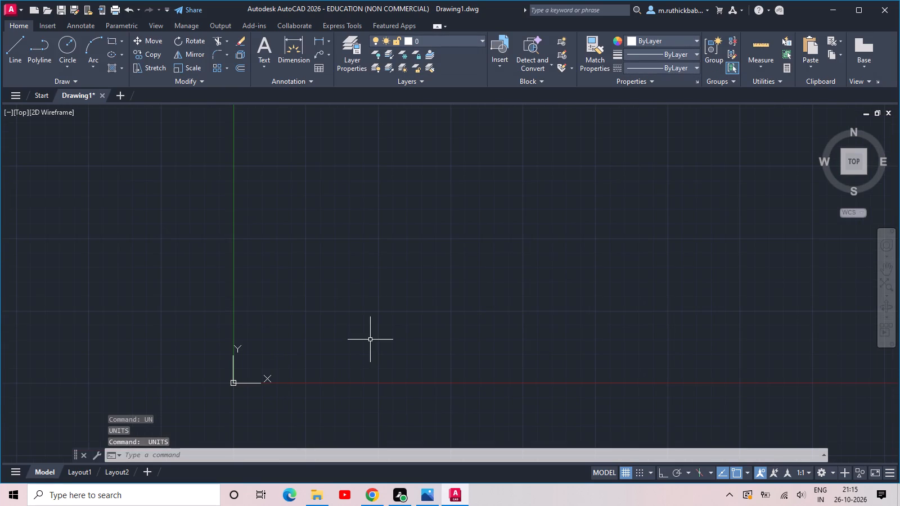
pyautogui.moveTo(370, 340); pyautogui.dragTo(267, 402, button='middle')
pyautogui.write('REC')
pyautogui.press('space')
pyautogui.click(302, 381)
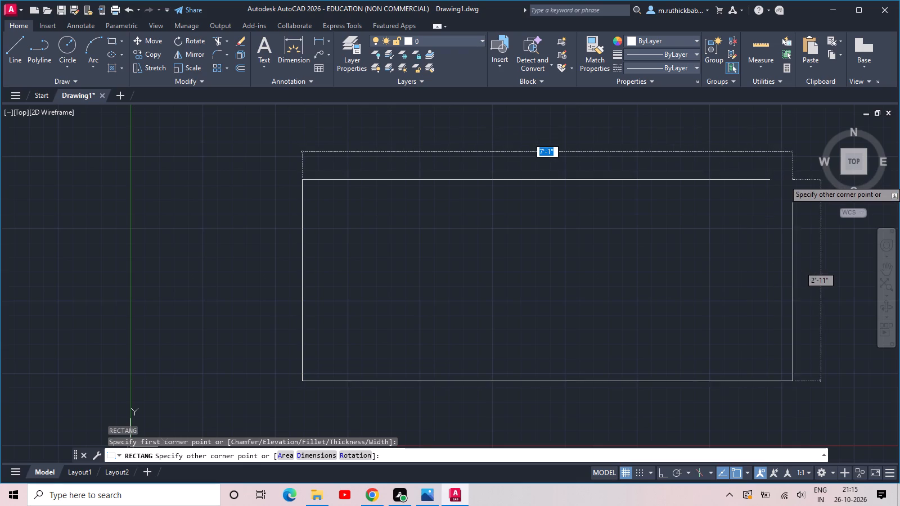
pyautogui.moveTo(793, 180); pyautogui.dragTo(737, 185, button='middle')
pyautogui.scroll(-1, 735, 184)
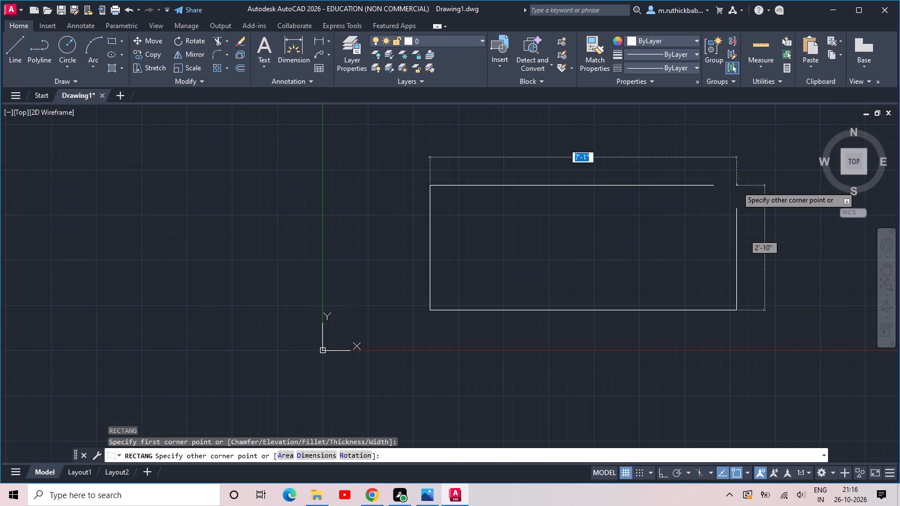
pyautogui.press('5')
pyautogui.press('0')
pyautogui.press("'")
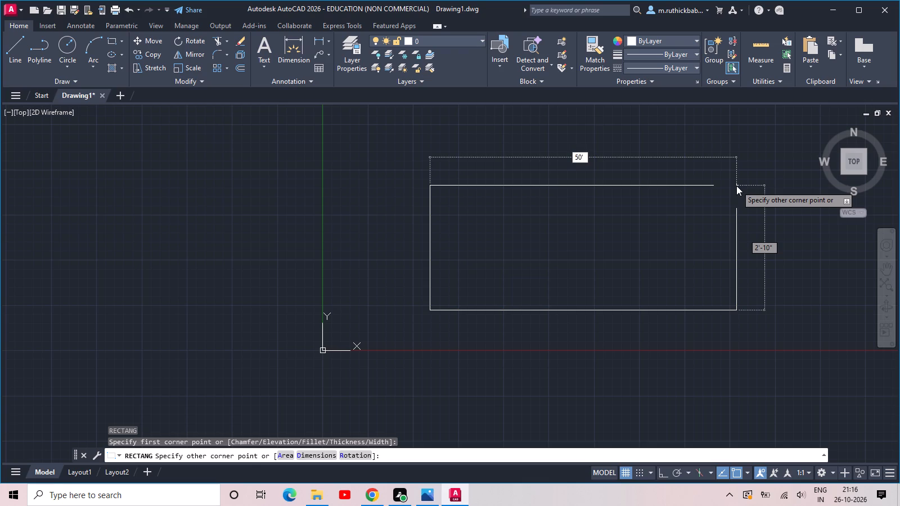
pyautogui.press('Tab')
pyautogui.press('1')
pyautogui.press('0')
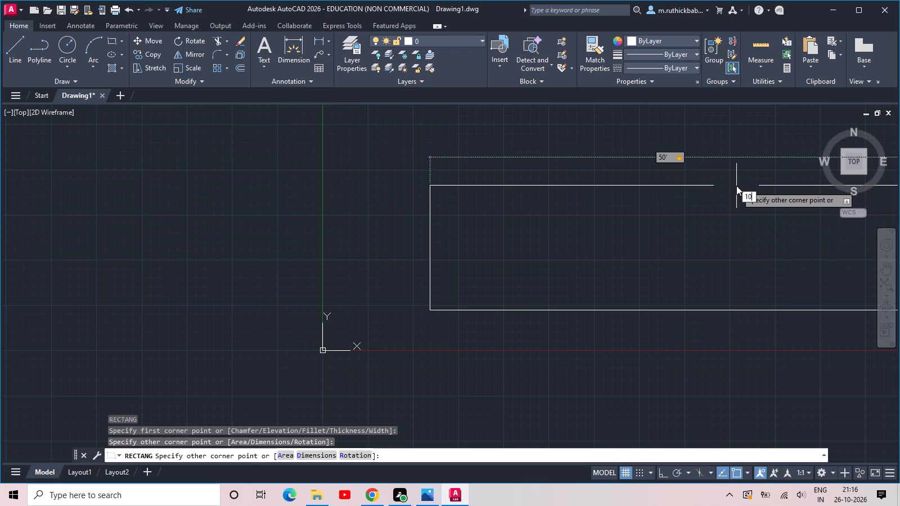
pyautogui.press("'")
pyautogui.press('Return')
# Copy the rectangle straight up as an array of 10 items spaced 10' apart, stacking the storeys edge to edge.
pyautogui.scroll(-2, 736, 186)
pyautogui.moveTo(736, 186); pyautogui.dragTo(341, 419, button='middle')
pyautogui.scroll(-3, 318, 430)
pyautogui.scroll(-1, 449, 383)
pyautogui.moveTo(481, 404); pyautogui.dragTo(484, 367, button='middle')
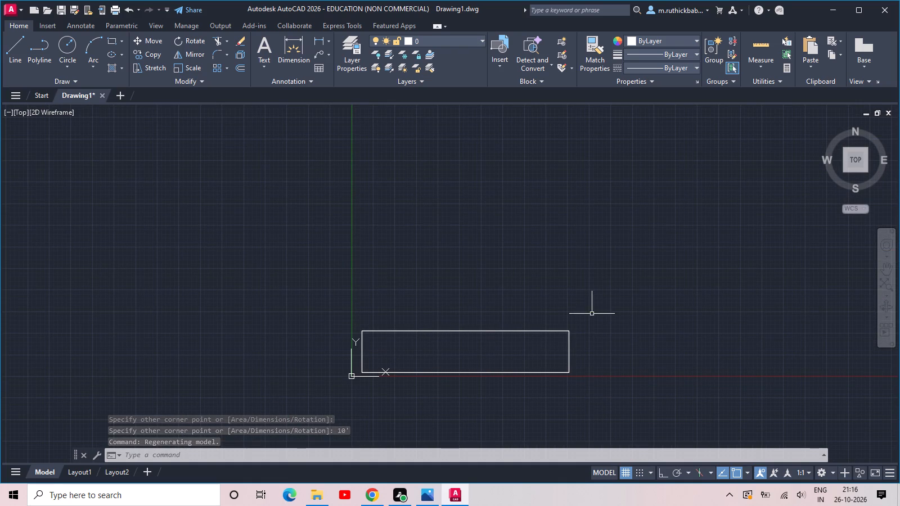
pyautogui.click(609, 300)
pyautogui.click(538, 382)
pyautogui.press('c')
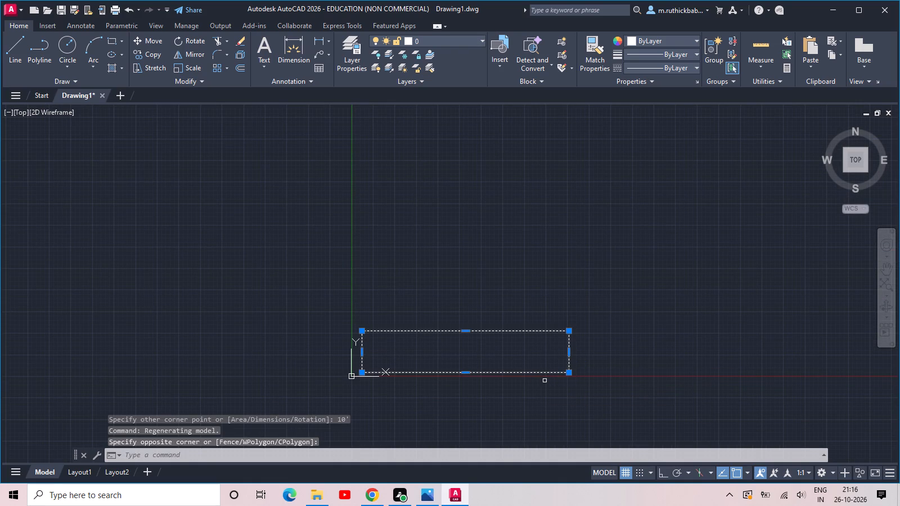
pyautogui.write('O')
pyautogui.press('space')
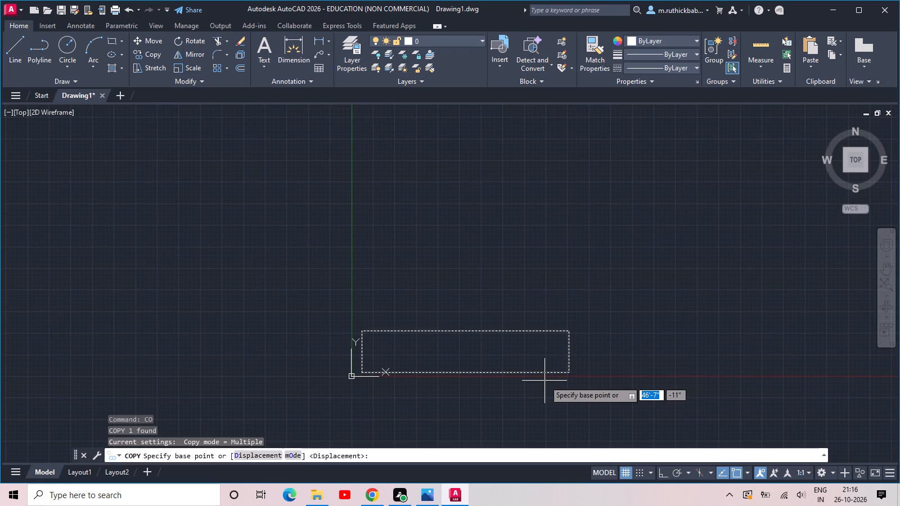
pyautogui.click(570, 372)
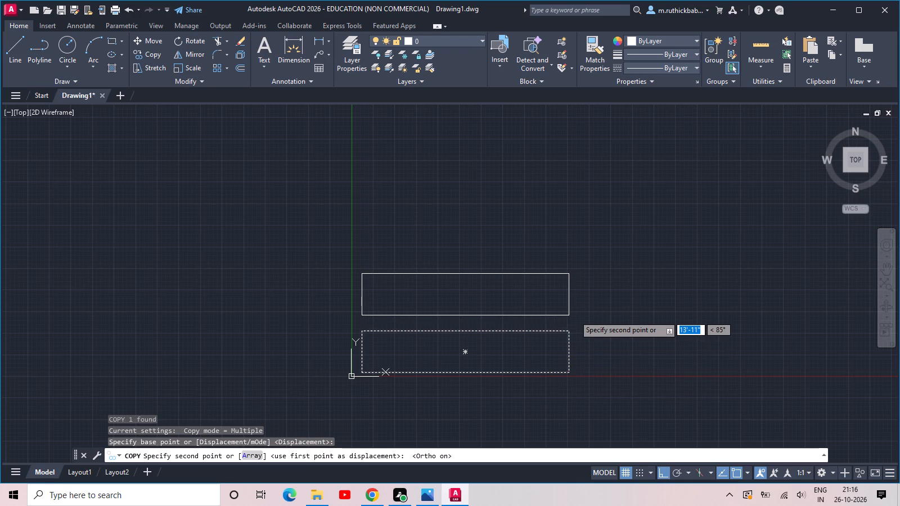
pyautogui.write('ARR')
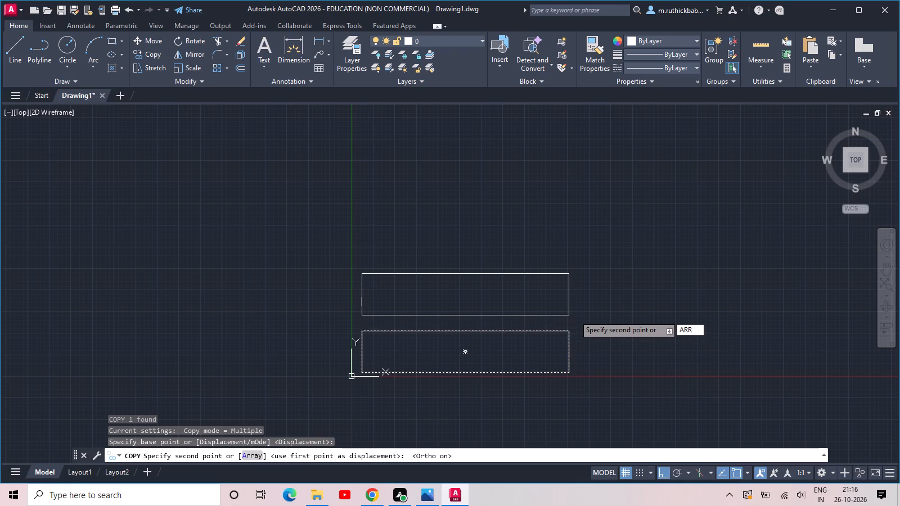
pyautogui.press('Return')
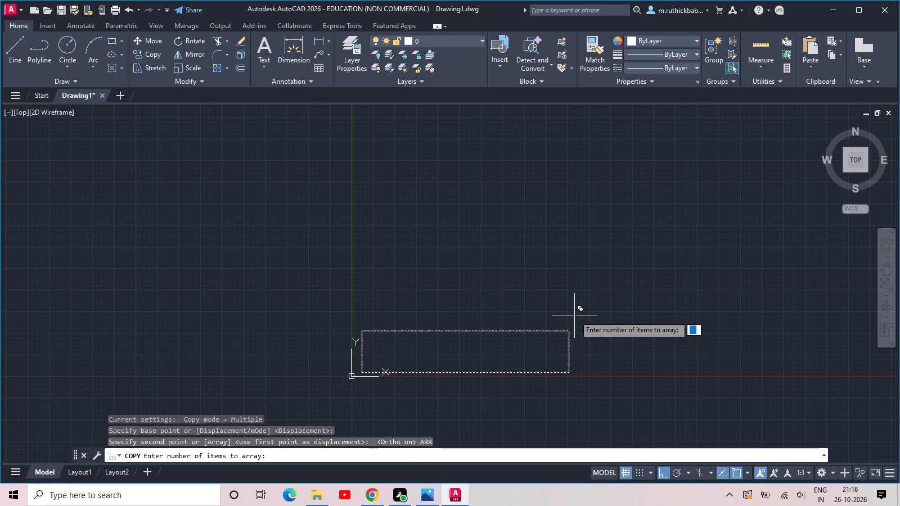
pyautogui.write('10')
pyautogui.press('Return')
pyautogui.scroll(1, 574, 315)
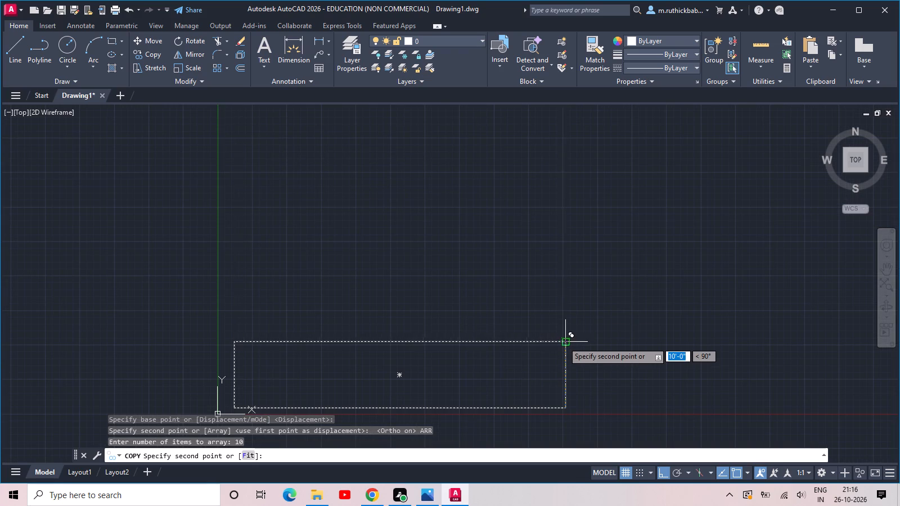
pyautogui.click(563, 342)
pyautogui.press('Escape')
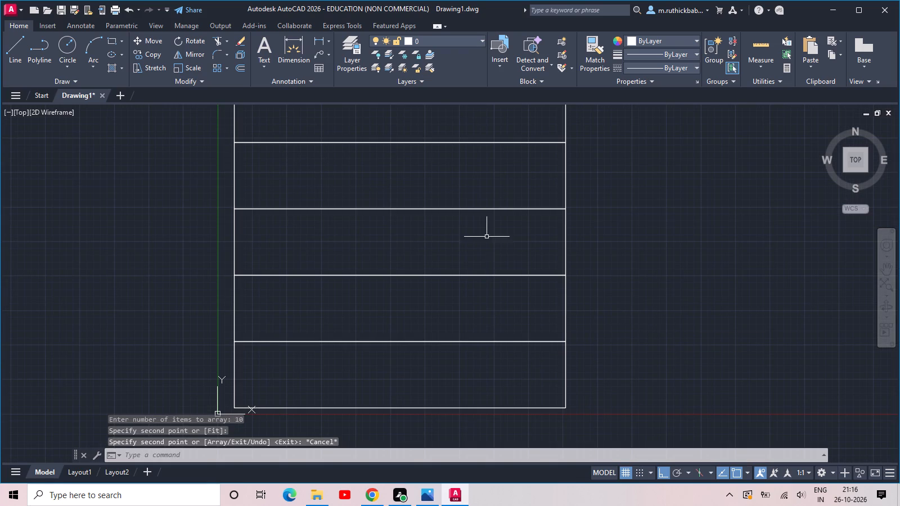
# Look over the full stack of storey rectangles from the lower floors to the top.
pyautogui.moveTo(494, 116); pyautogui.dragTo(499, 274, button='middle')
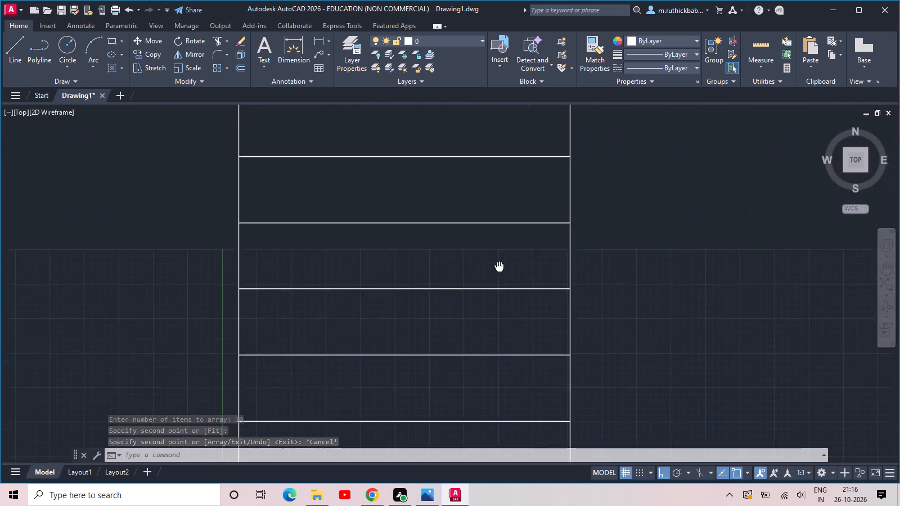
pyautogui.moveTo(499, 274); pyautogui.dragTo(522, 450, button='middle')
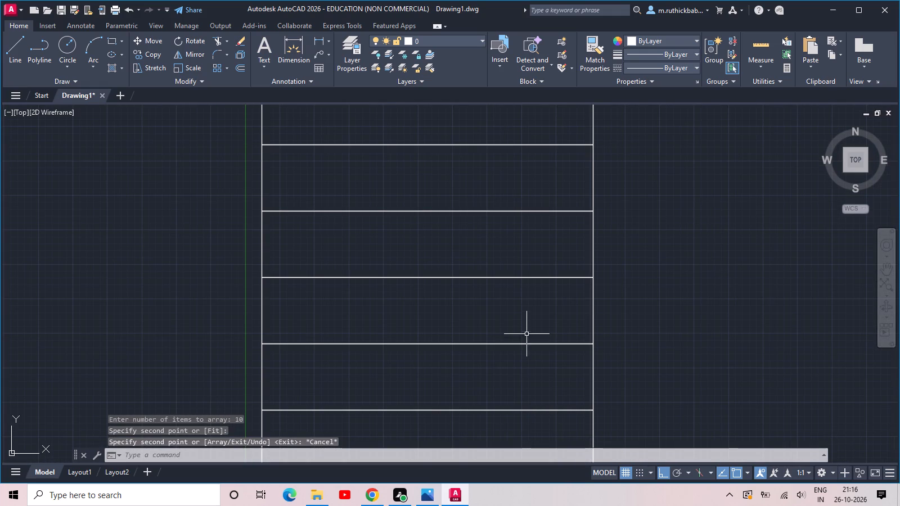
pyautogui.moveTo(534, 195); pyautogui.dragTo(539, 267, button='middle')
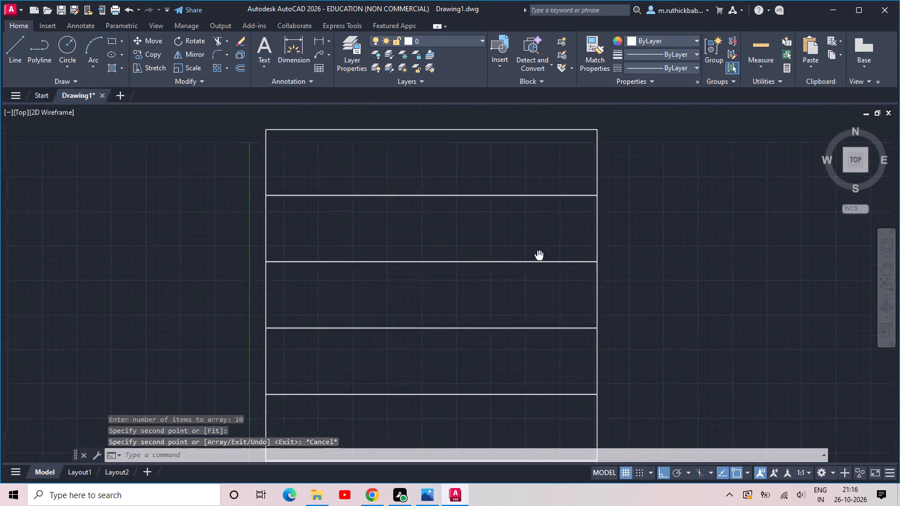
pyautogui.moveTo(539, 267); pyautogui.dragTo(548, 383, button='middle')
pyautogui.scroll(-2, 553, 289)
pyautogui.moveTo(542, 350); pyautogui.dragTo(555, 259, button='middle')
pyautogui.scroll(1, 561, 272)
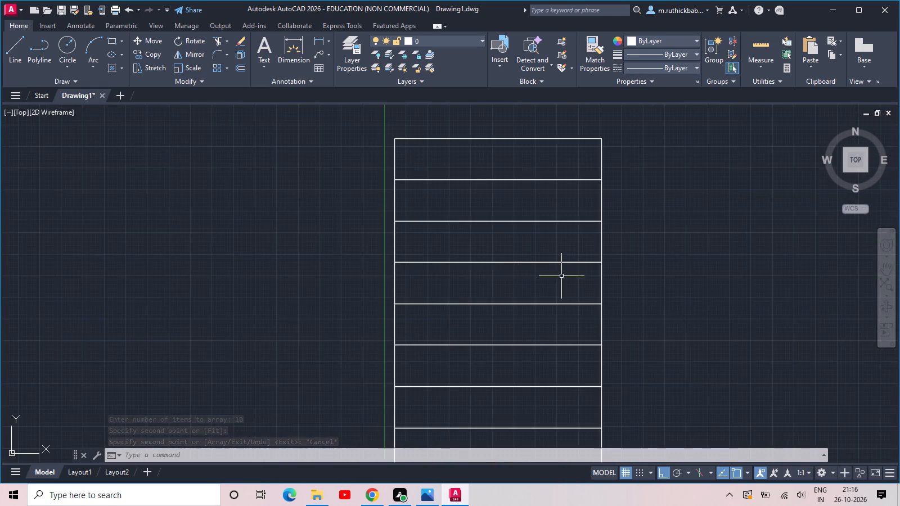
pyautogui.scroll(-3, 564, 295)
# Move the UCS origin below and to the left of the storey stack's lower-left corner, clear of the outline.
pyautogui.scroll(3, 551, 384)
pyautogui.scroll(1, 489, 341)
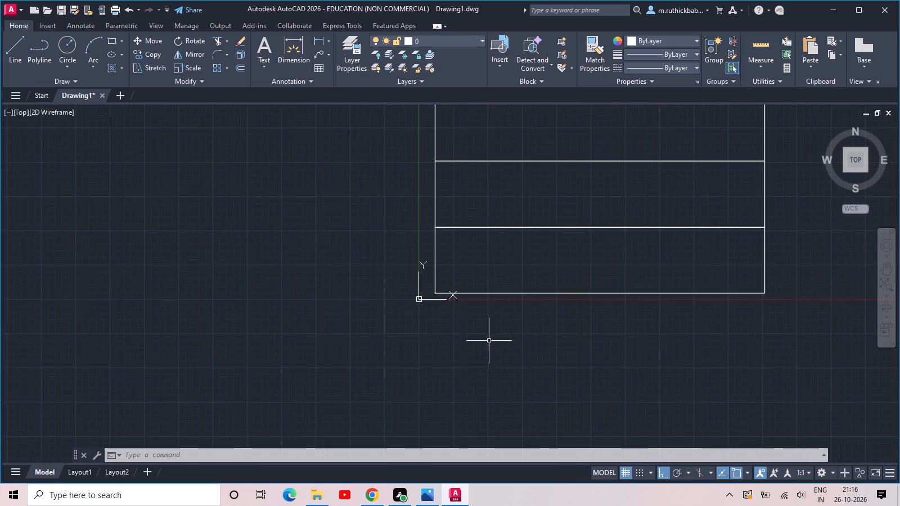
pyautogui.scroll(1, 489, 341)
pyautogui.click(404, 313)
pyautogui.click(376, 268)
pyautogui.click(385, 279)
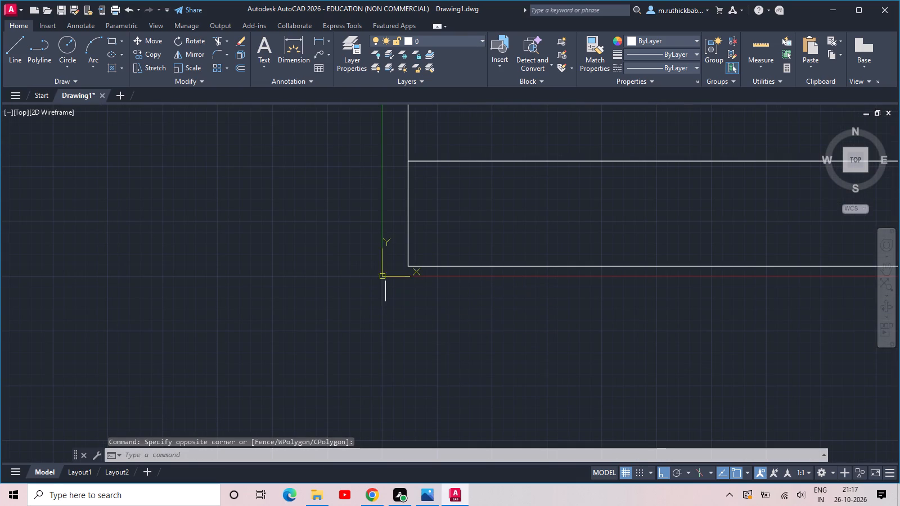
pyautogui.click(384, 278)
pyautogui.click(305, 362)
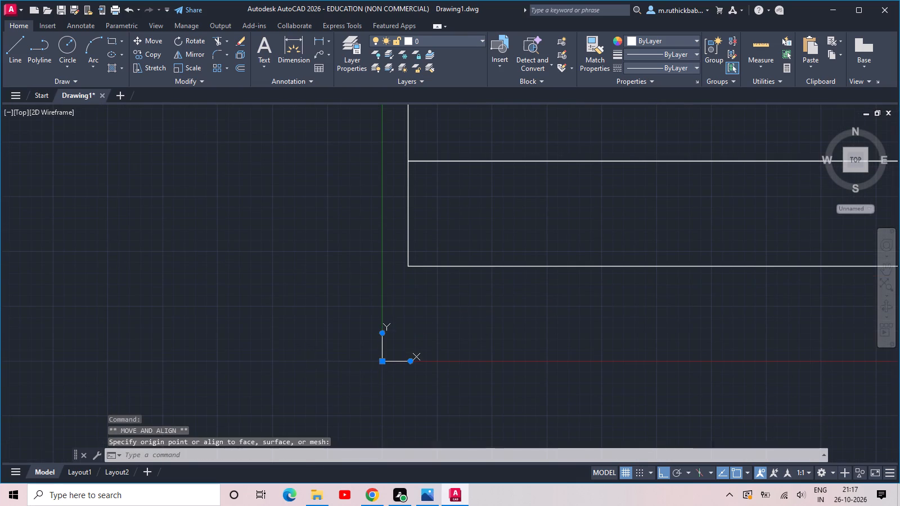
pyautogui.click(380, 361)
pyautogui.click(280, 362)
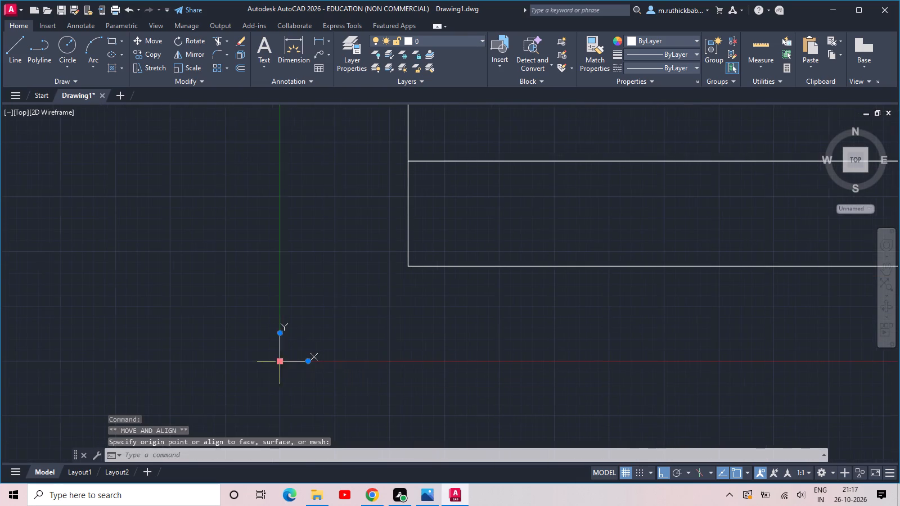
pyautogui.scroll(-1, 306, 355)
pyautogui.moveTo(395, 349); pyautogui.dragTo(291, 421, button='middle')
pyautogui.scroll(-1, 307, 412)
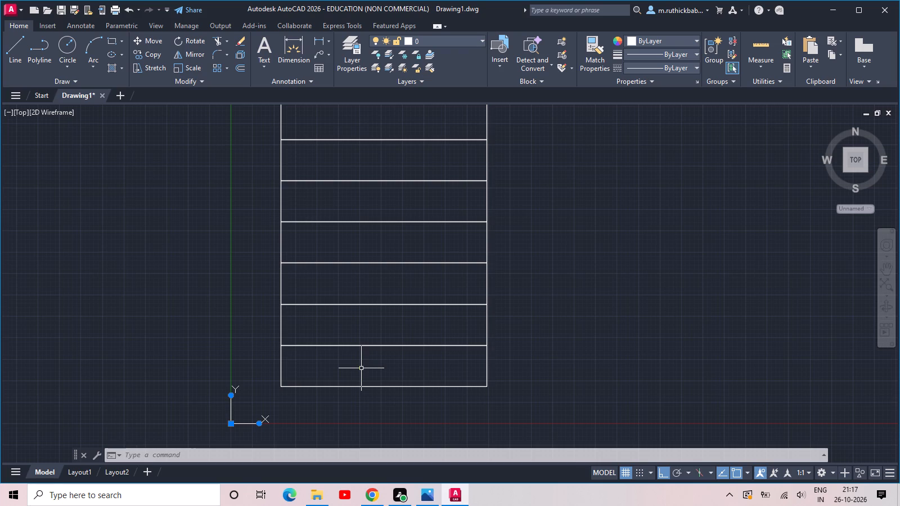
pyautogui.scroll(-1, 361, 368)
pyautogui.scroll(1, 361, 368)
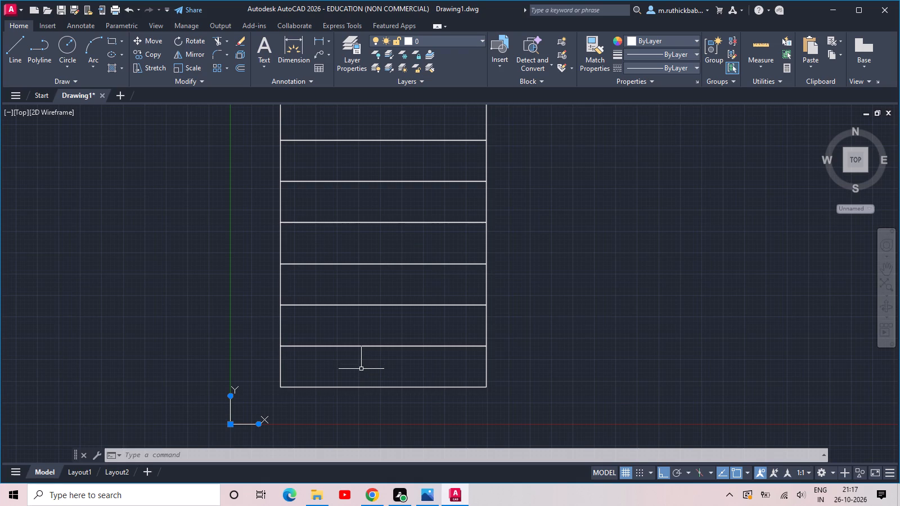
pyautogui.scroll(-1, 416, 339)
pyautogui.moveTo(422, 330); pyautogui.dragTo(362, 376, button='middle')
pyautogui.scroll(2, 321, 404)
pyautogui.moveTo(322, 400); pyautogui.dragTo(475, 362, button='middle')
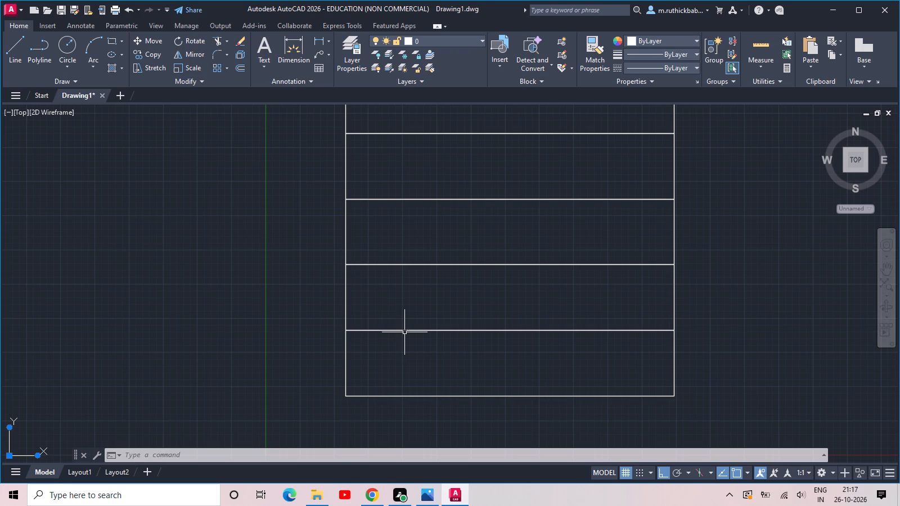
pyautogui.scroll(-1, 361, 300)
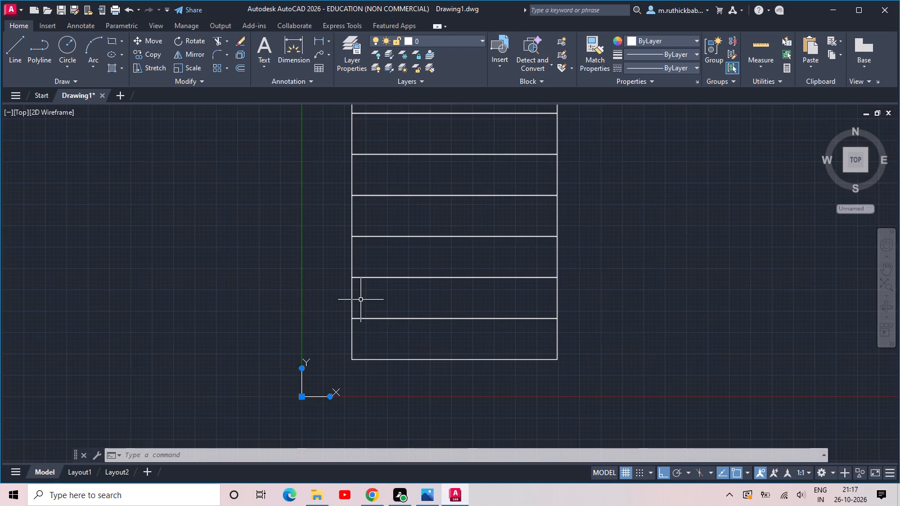
# Explode all ten stacked storey rectangles into separate lines.
pyautogui.moveTo(380, 298); pyautogui.dragTo(364, 308, button='middle')
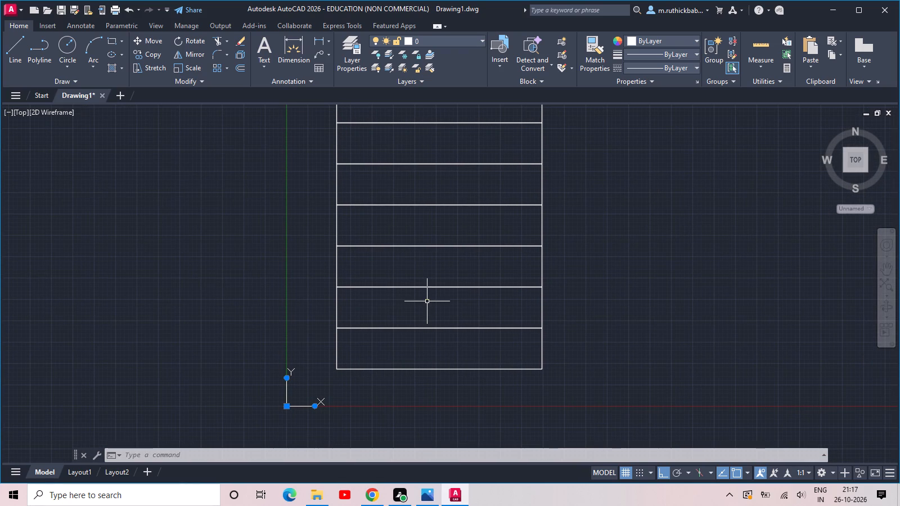
pyautogui.scroll(-1, 456, 251)
pyautogui.moveTo(460, 223); pyautogui.dragTo(446, 276, button='middle')
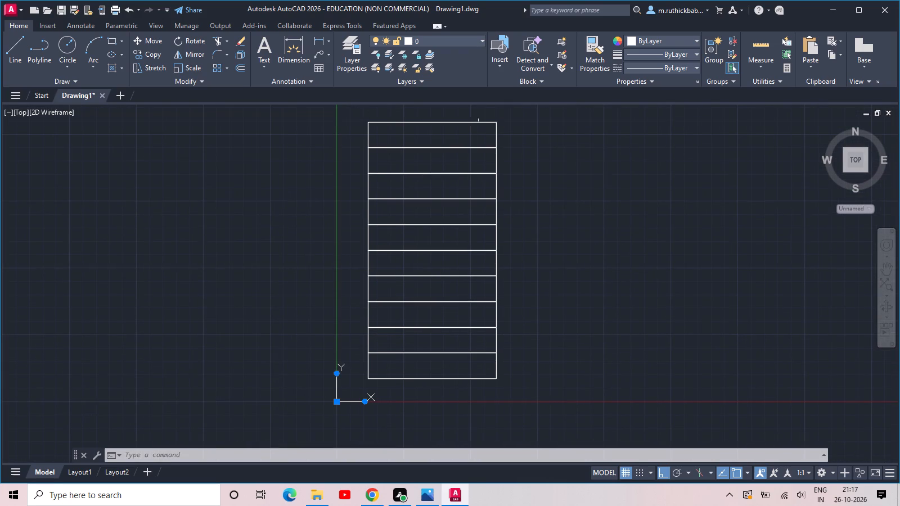
pyautogui.click(506, 112)
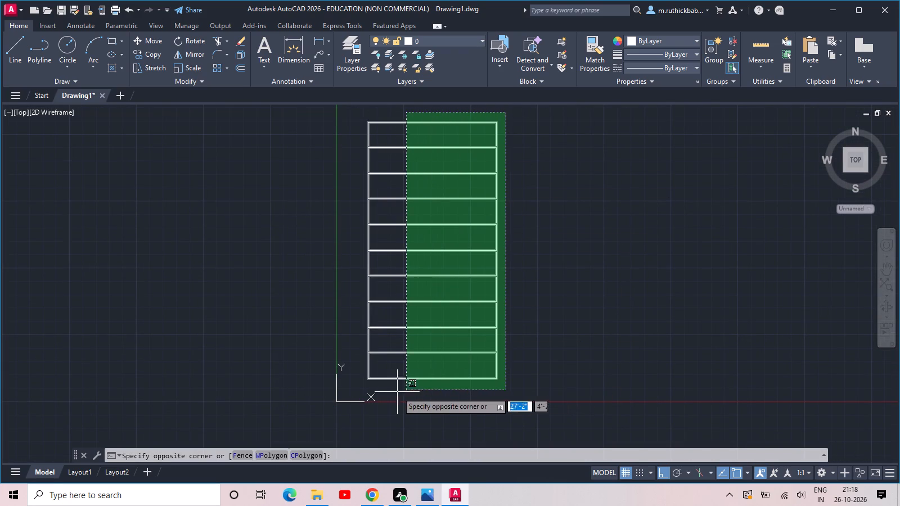
pyautogui.click(363, 387)
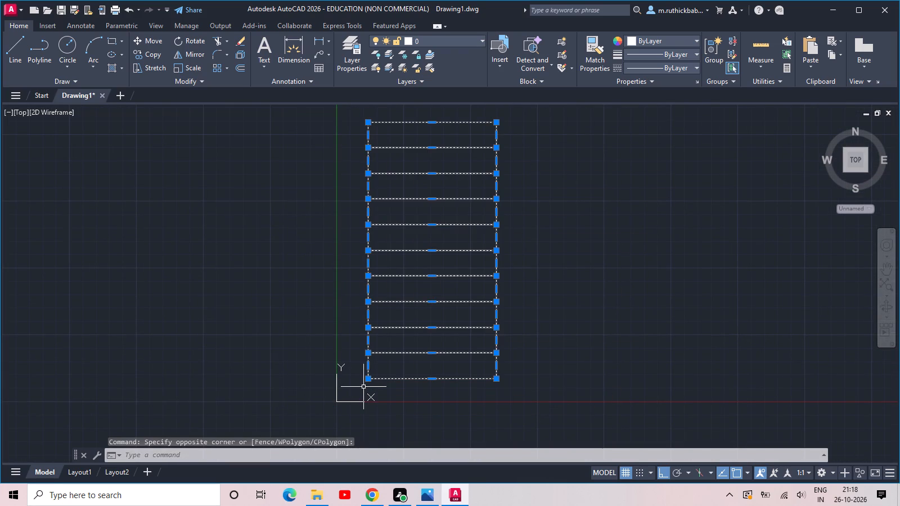
pyautogui.write('X')
pyautogui.press('space')
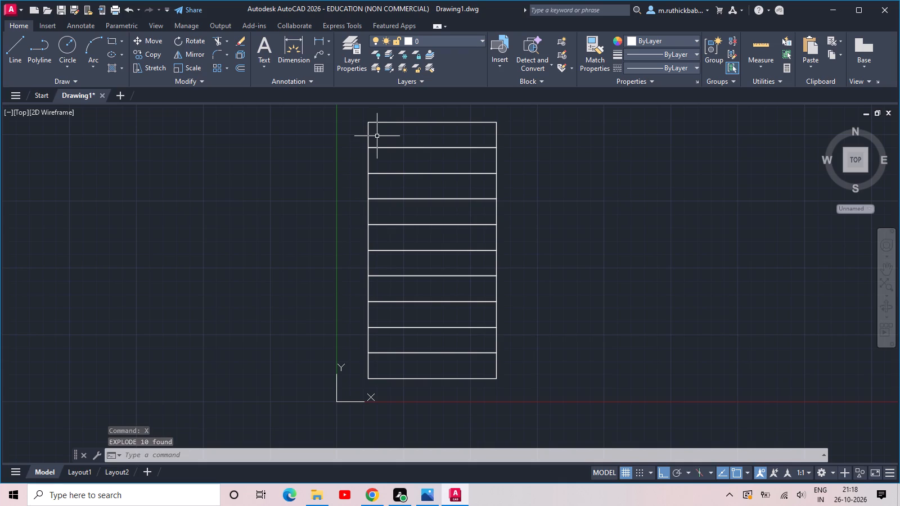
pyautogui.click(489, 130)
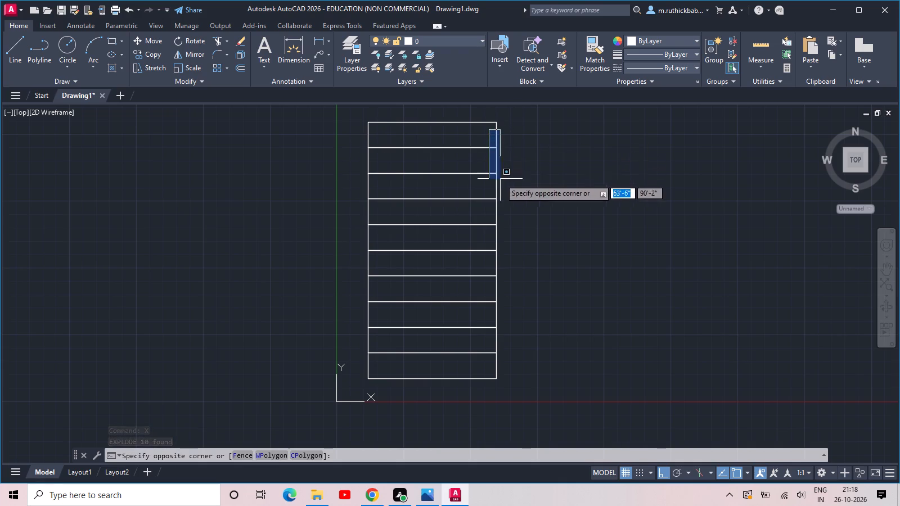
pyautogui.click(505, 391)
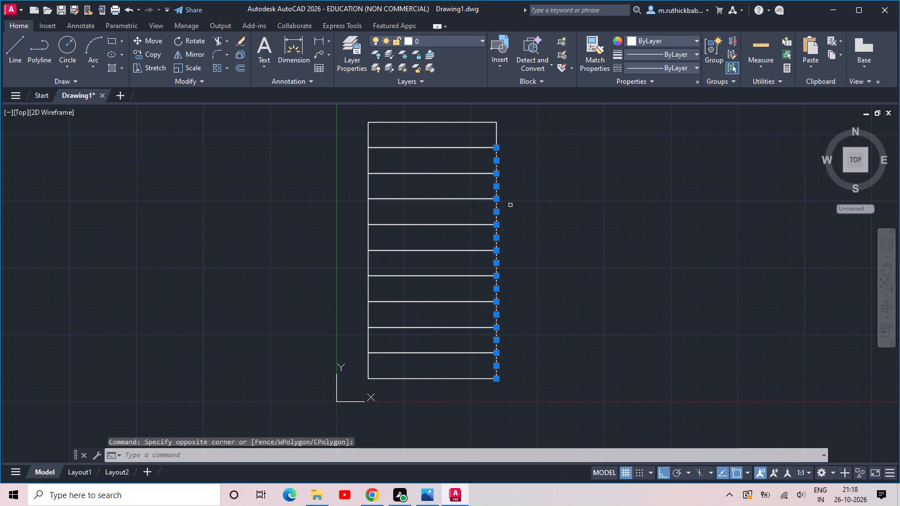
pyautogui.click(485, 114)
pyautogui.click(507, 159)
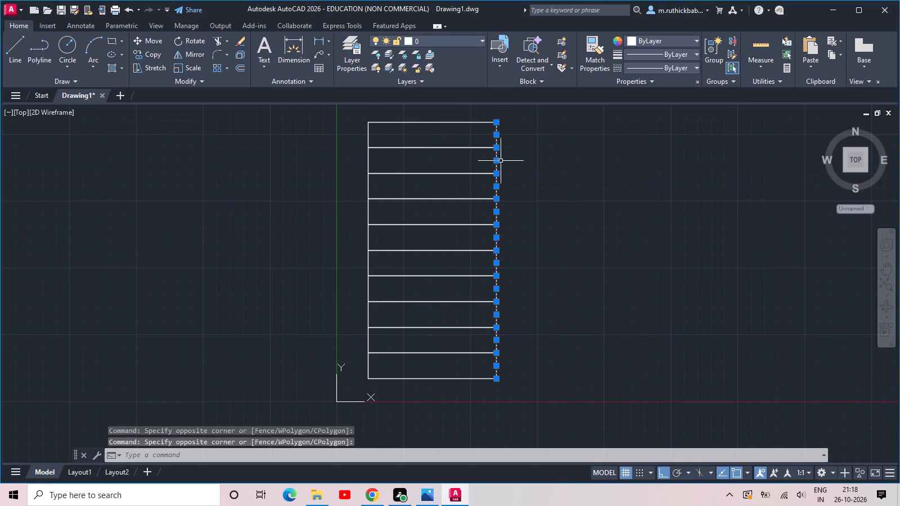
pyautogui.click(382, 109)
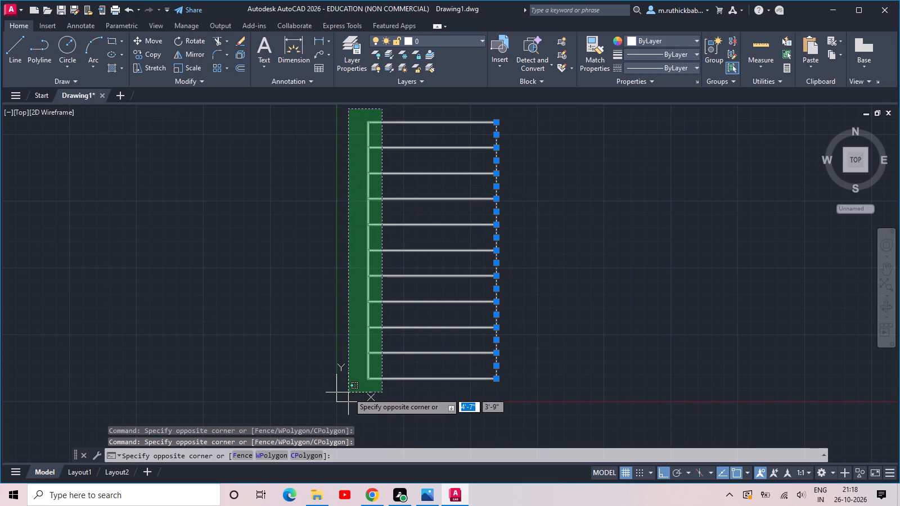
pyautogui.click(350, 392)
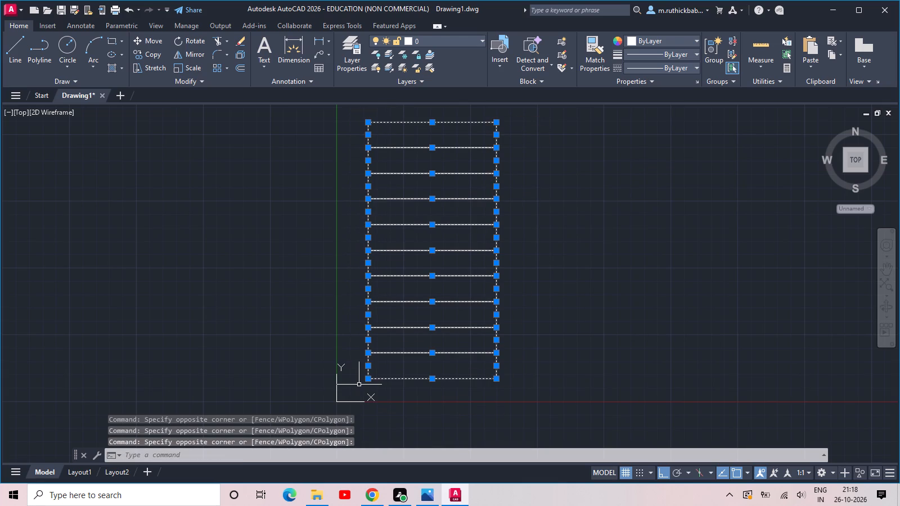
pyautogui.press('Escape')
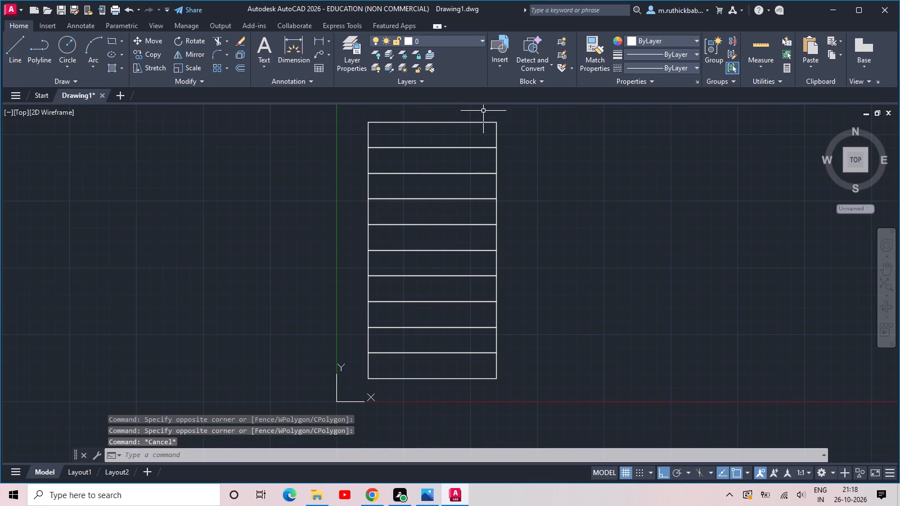
# Join the vertical segments along each side of the storey stack into one continuous full-height polyline per side.
pyautogui.click(484, 110)
pyautogui.click(522, 385)
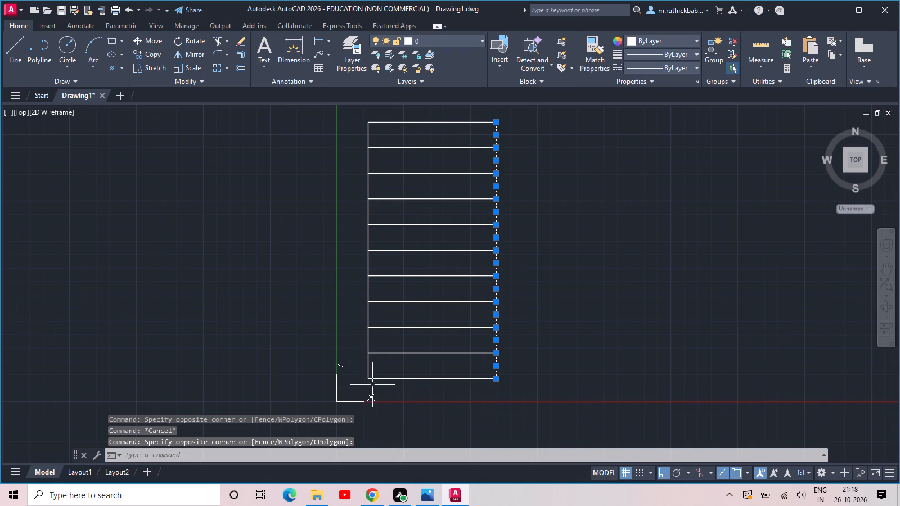
pyautogui.click(352, 113)
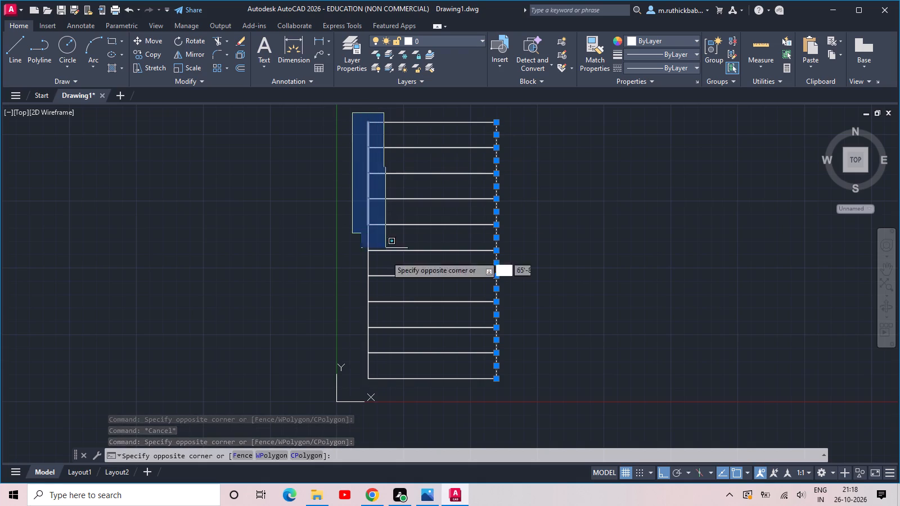
pyautogui.click(381, 385)
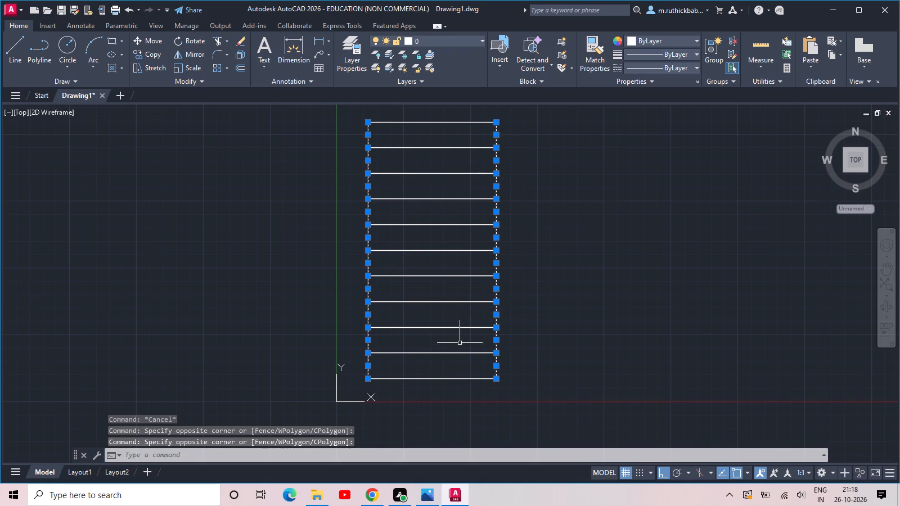
pyautogui.press('j')
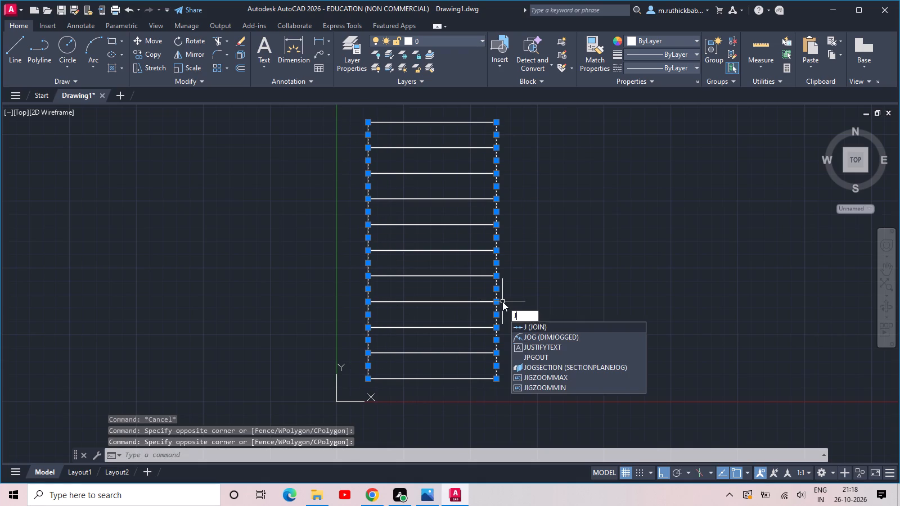
pyautogui.press('space')
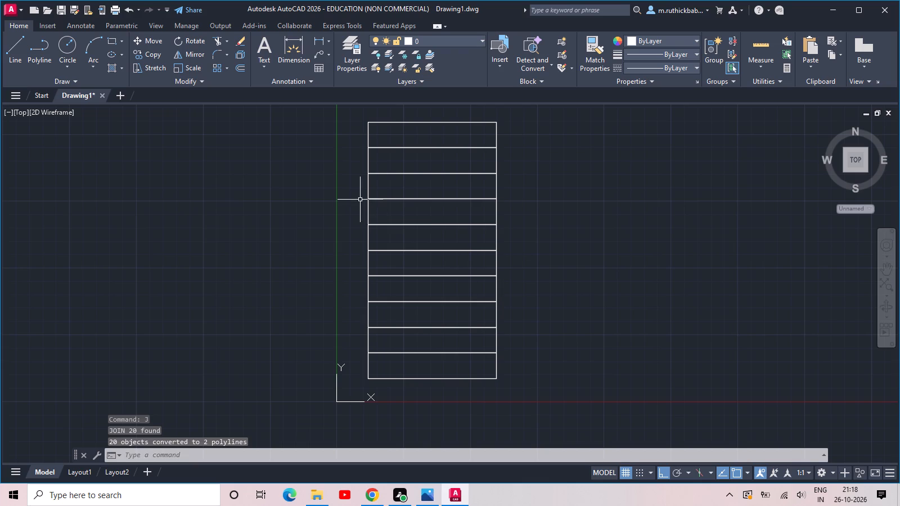
pyautogui.click(380, 234)
pyautogui.click(358, 244)
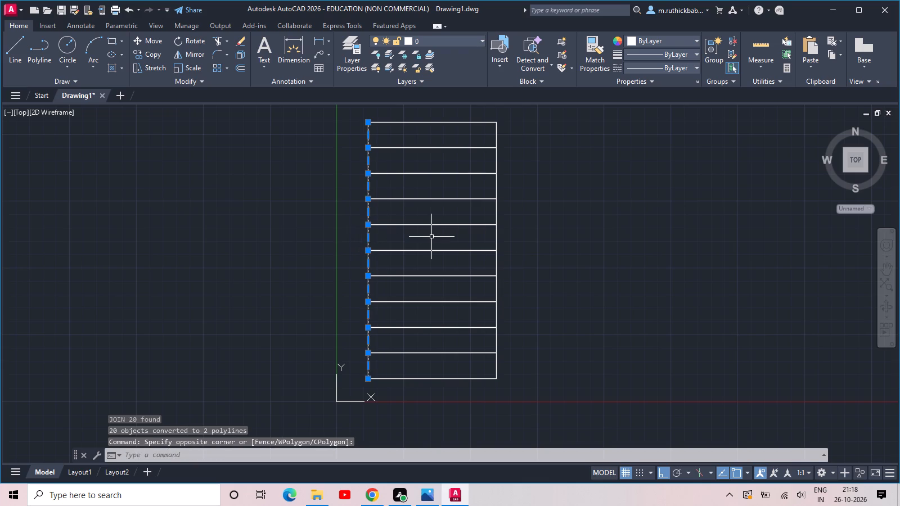
pyautogui.press('Escape')
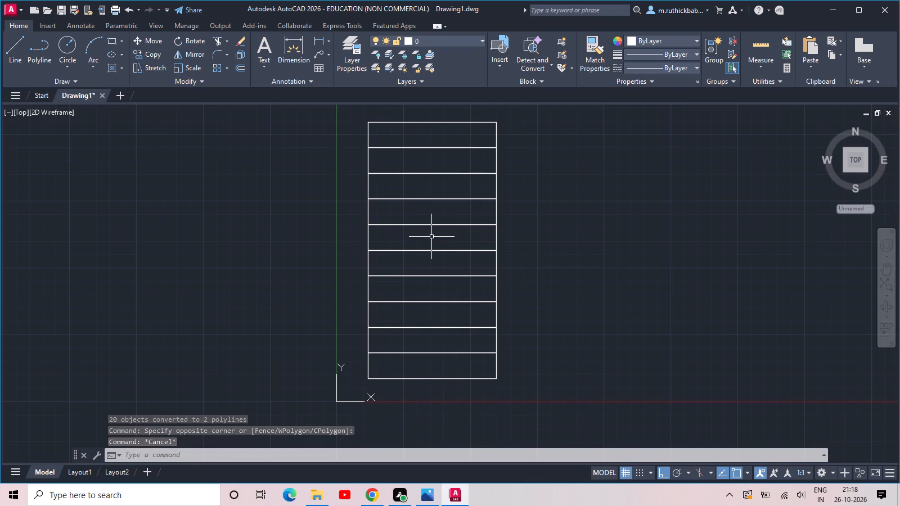
# Offset both full-height side lines inward twice at 10' spacing, dividing the elevation into five equal bays.
pyautogui.press('o')
pyautogui.write('FF')
pyautogui.press('space')
pyautogui.write('10')
pyautogui.press("'")
pyautogui.press('Return')
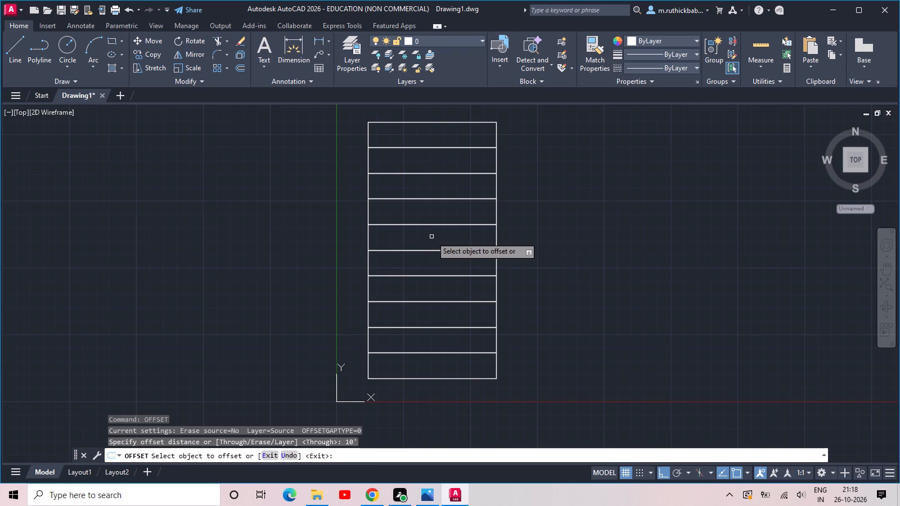
pyautogui.click(496, 234)
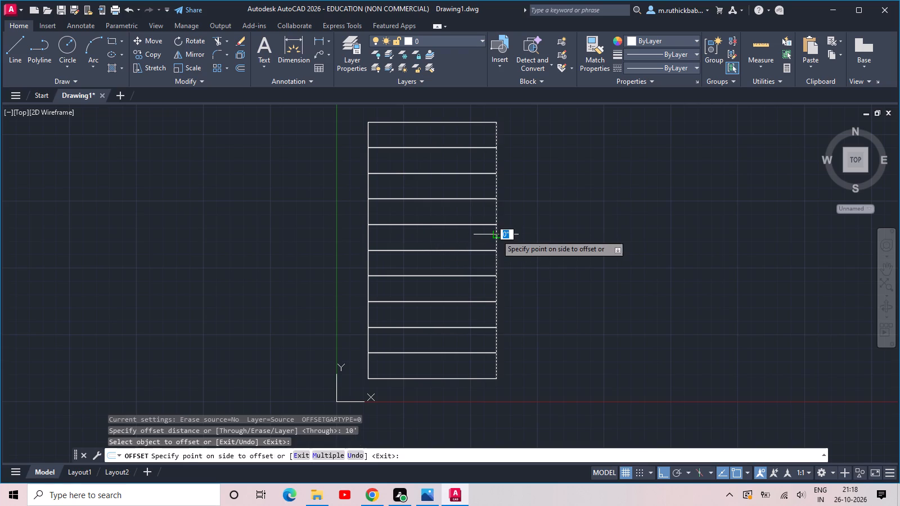
pyautogui.moveTo(469, 243); pyautogui.dragTo(448, 246)
pyautogui.click(367, 243)
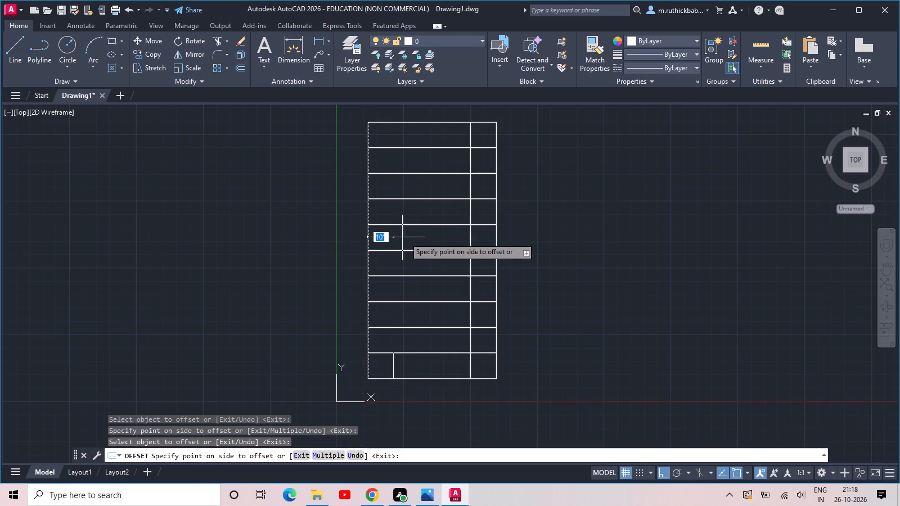
pyautogui.click(408, 237)
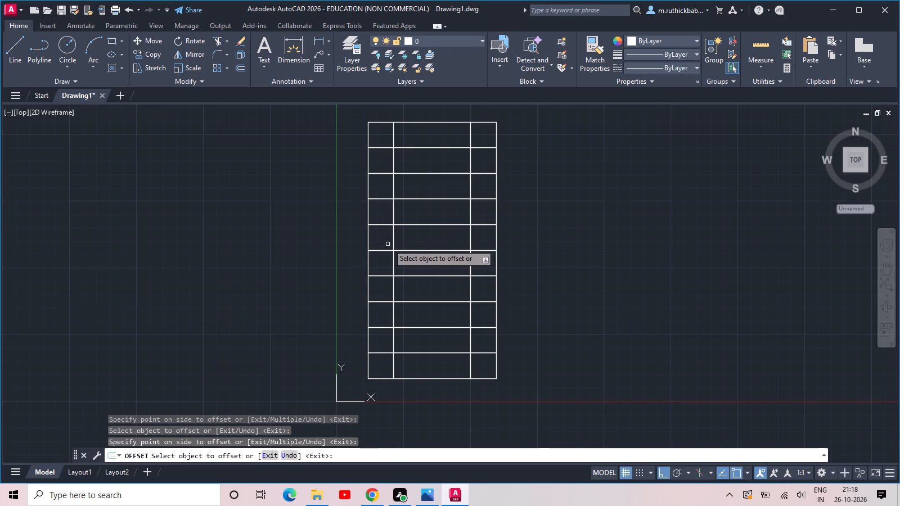
pyautogui.click(394, 242)
pyautogui.click(418, 238)
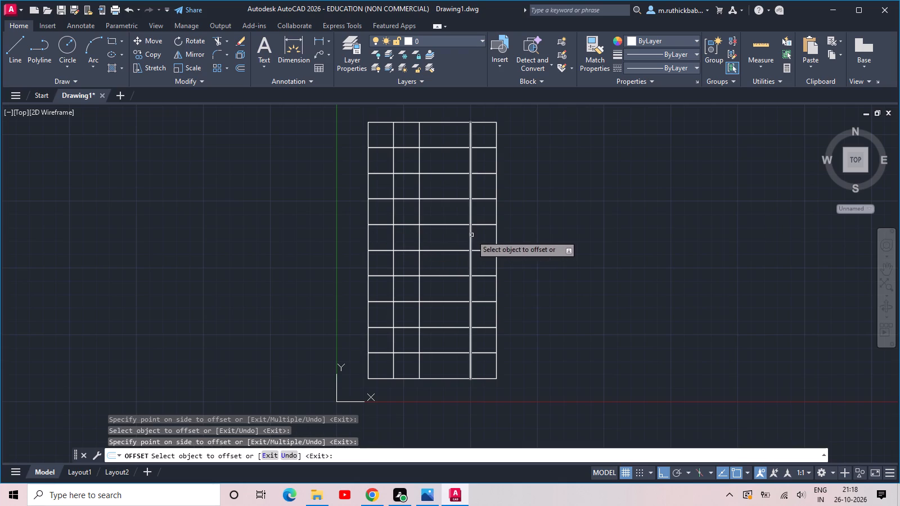
pyautogui.click(470, 236)
pyautogui.click(459, 240)
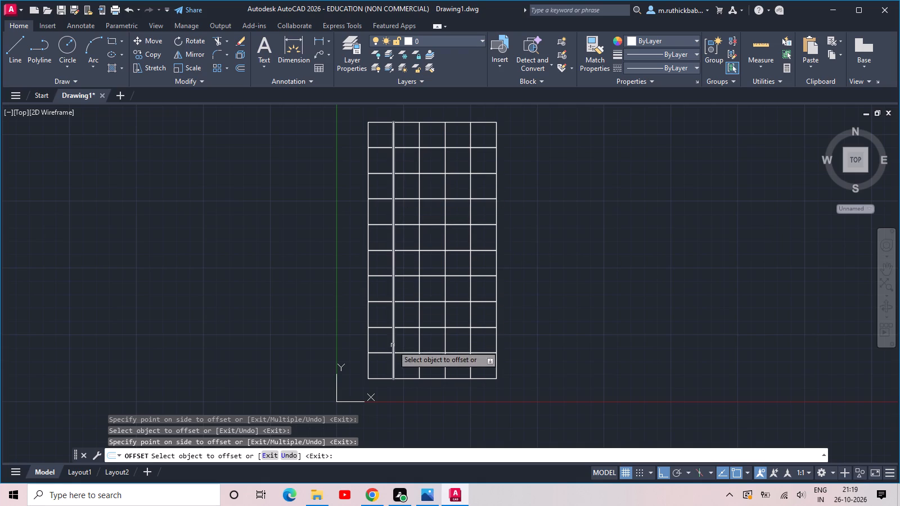
# Offset the top lines of the first and second storeys 2' downward across the full width of the building.
pyautogui.moveTo(389, 355); pyautogui.dragTo(391, 328, button='middle')
pyautogui.scroll(2, 390, 333)
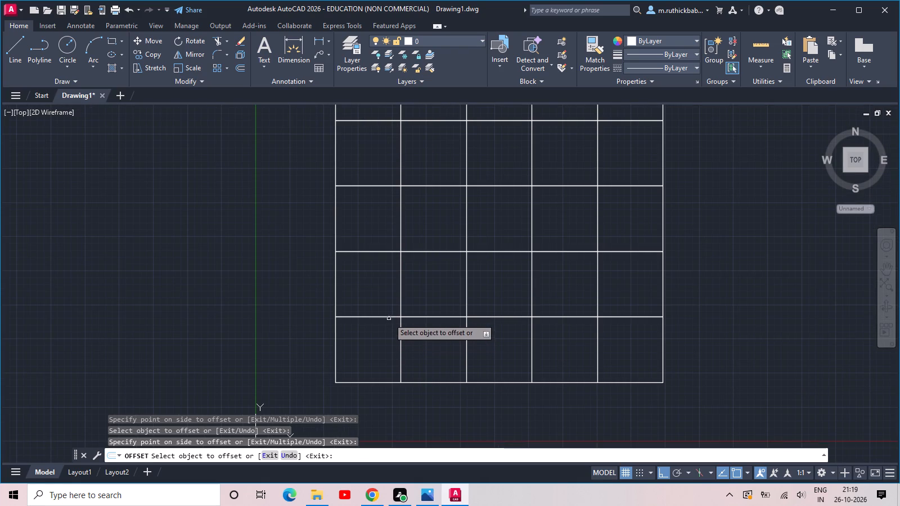
pyautogui.click(388, 316)
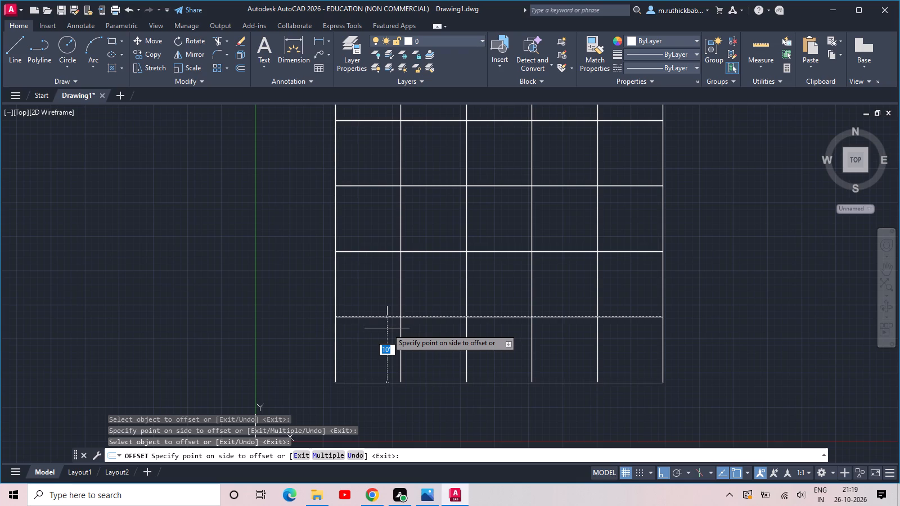
pyautogui.write("2'")
pyautogui.press('Return')
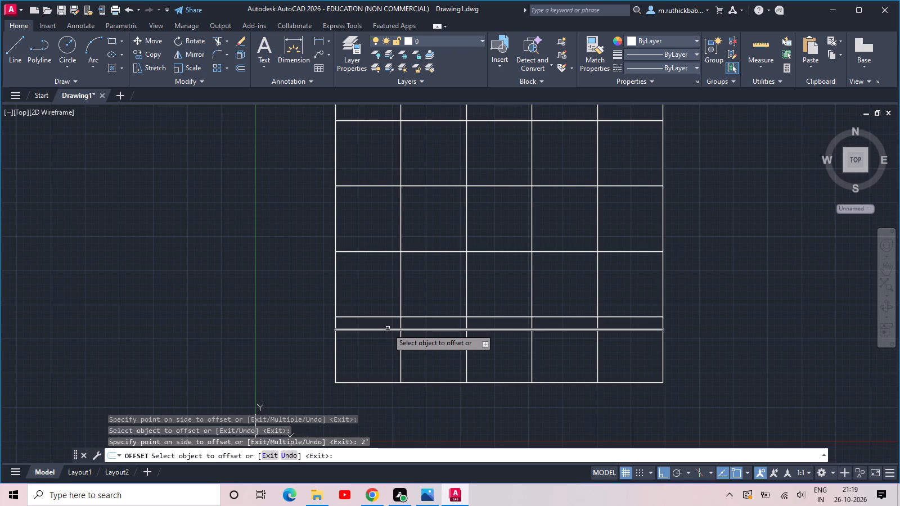
pyautogui.click(376, 252)
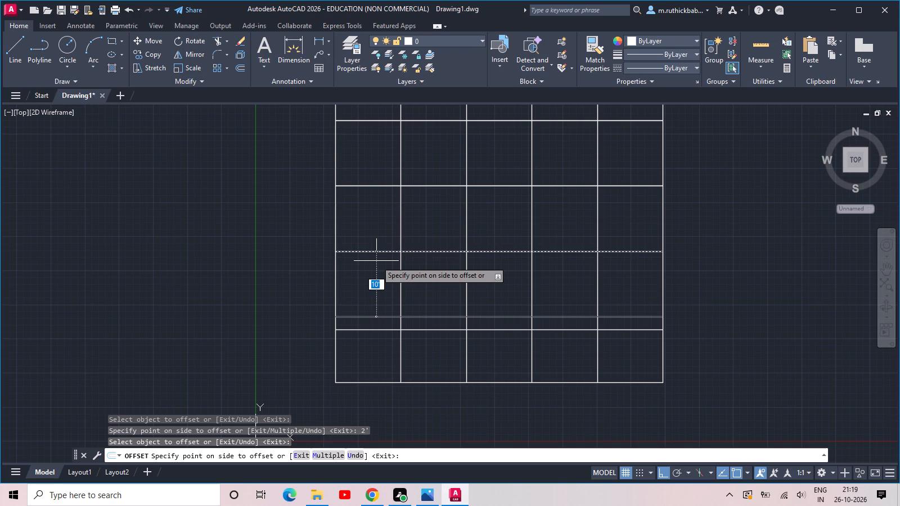
pyautogui.write('24')
pyautogui.press('Return')
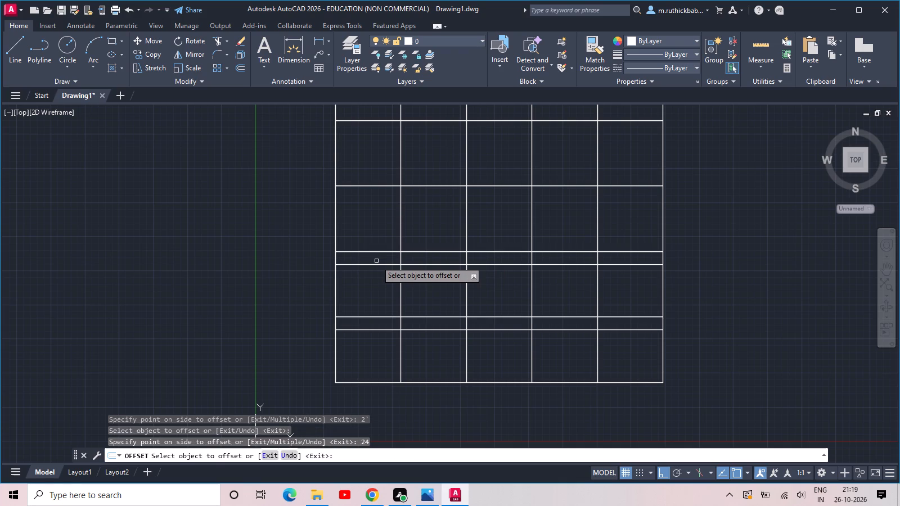
pyautogui.moveTo(382, 254); pyautogui.dragTo(368, 284, button='middle')
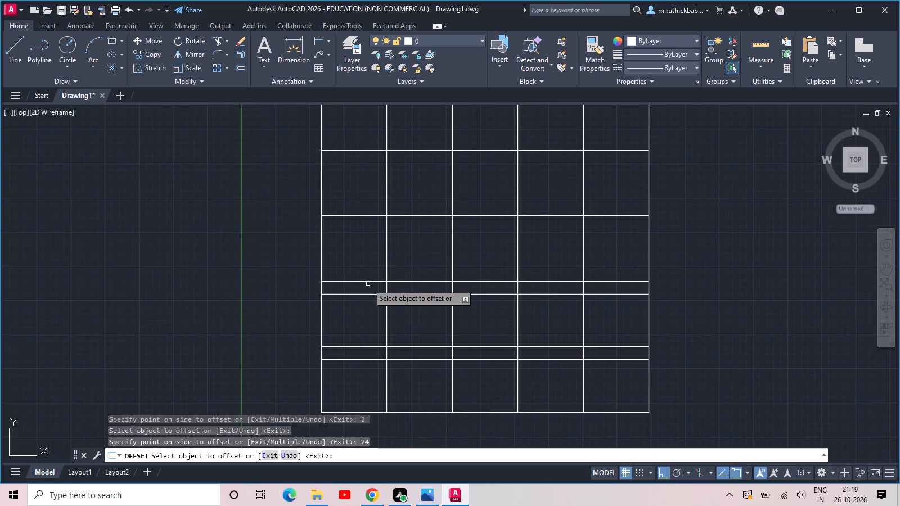
pyautogui.scroll(-1, 368, 284)
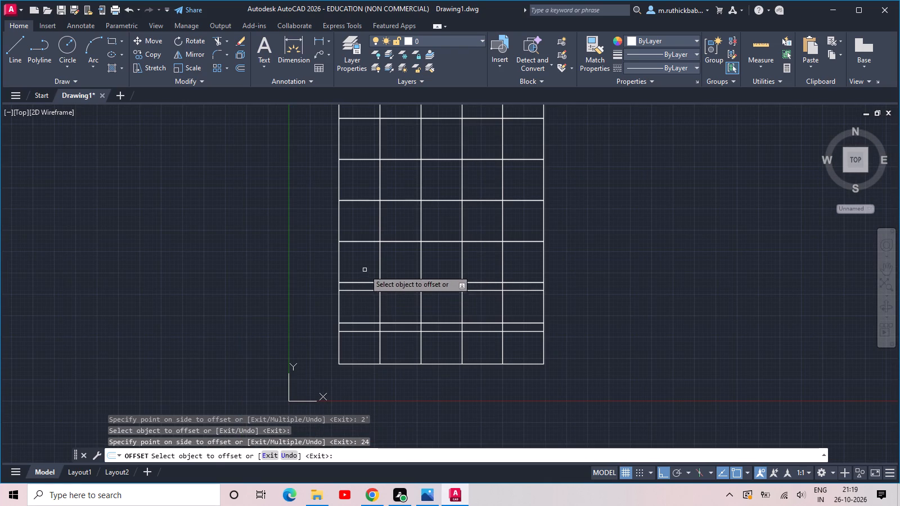
pyautogui.scroll(1, 359, 242)
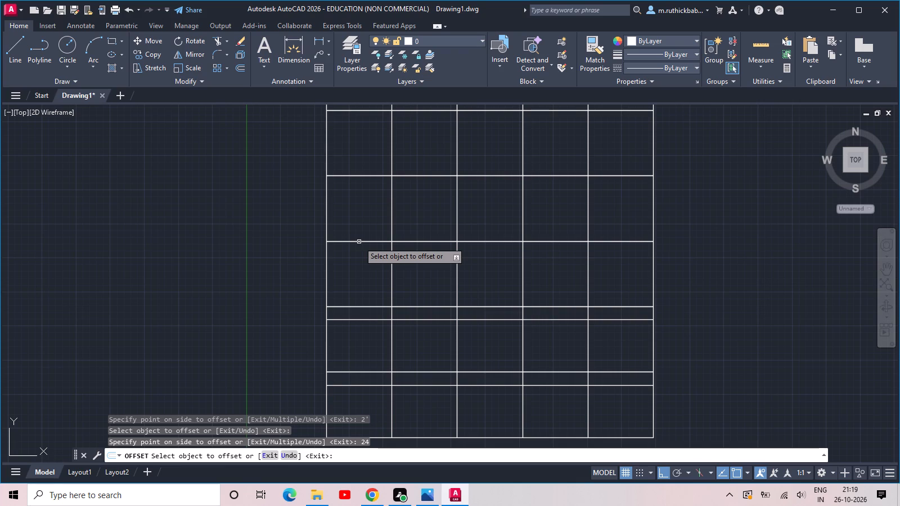
pyautogui.press('Escape')
# Offset the third storey's top line 9" upward across the full width of the building.
pyautogui.press('space')
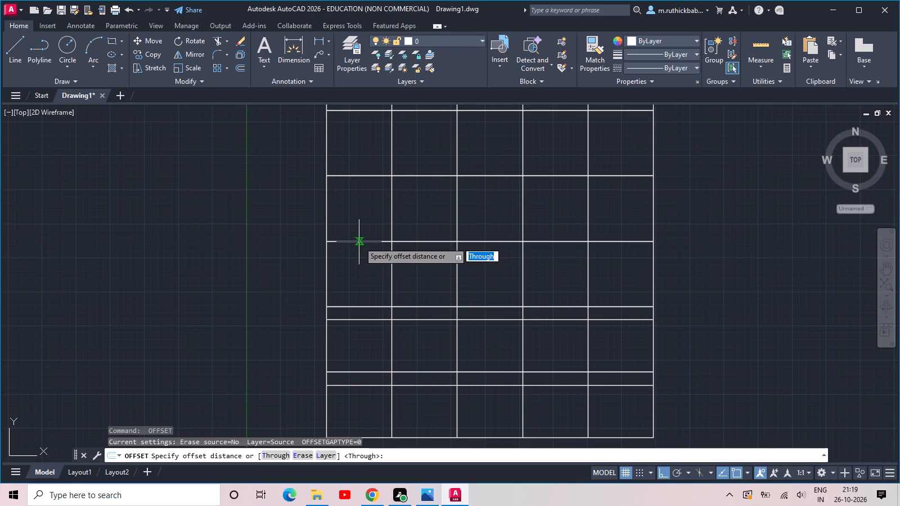
pyautogui.write('6')
pyautogui.press('space')
pyautogui.click(359, 242)
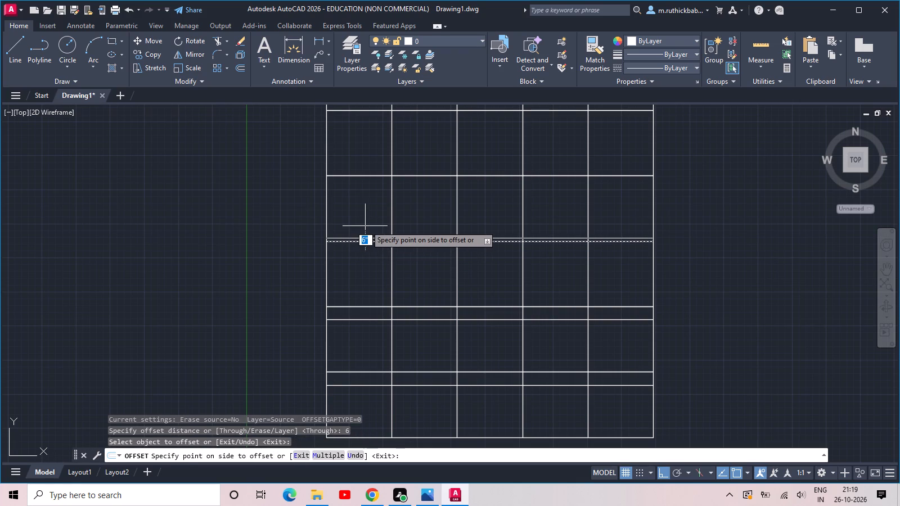
pyautogui.press('9')
pyautogui.press('Return')
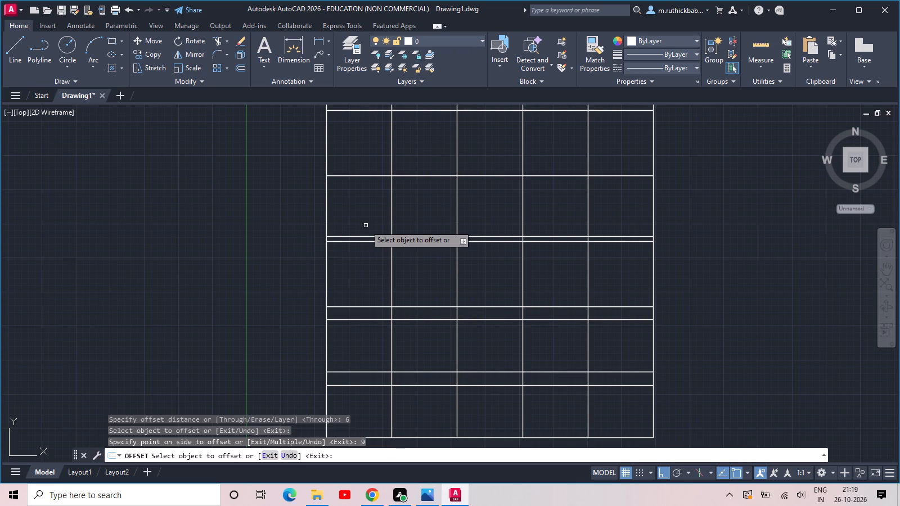
pyautogui.press('Escape')
# Offset the top lines of the fourth, fifth and sixth storeys 9" upward.
pyautogui.press('space')
pyautogui.write('9')
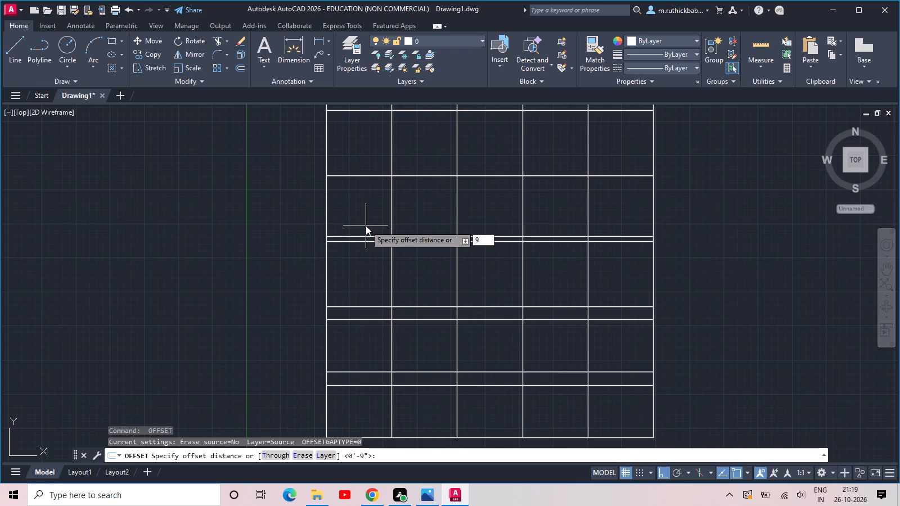
pyautogui.press('space')
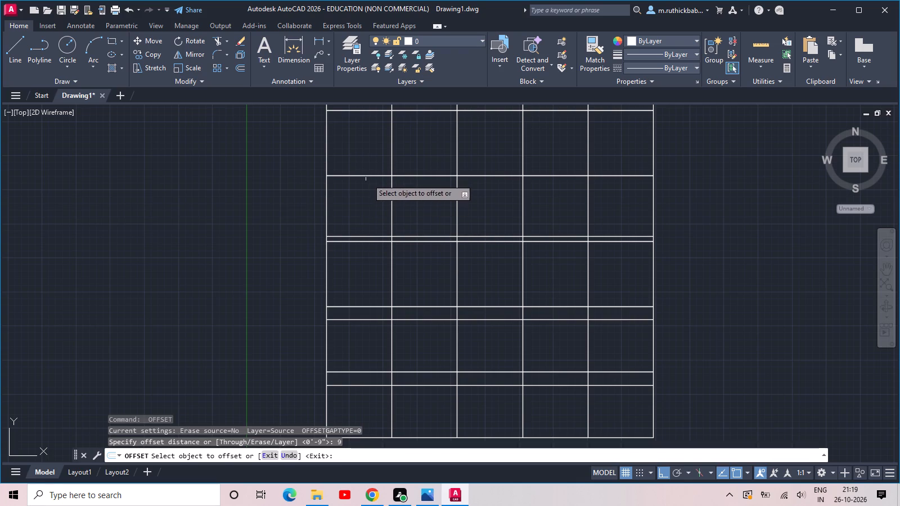
pyautogui.click(367, 175)
pyautogui.click(367, 158)
pyautogui.moveTo(367, 158); pyautogui.dragTo(392, 311, button='middle')
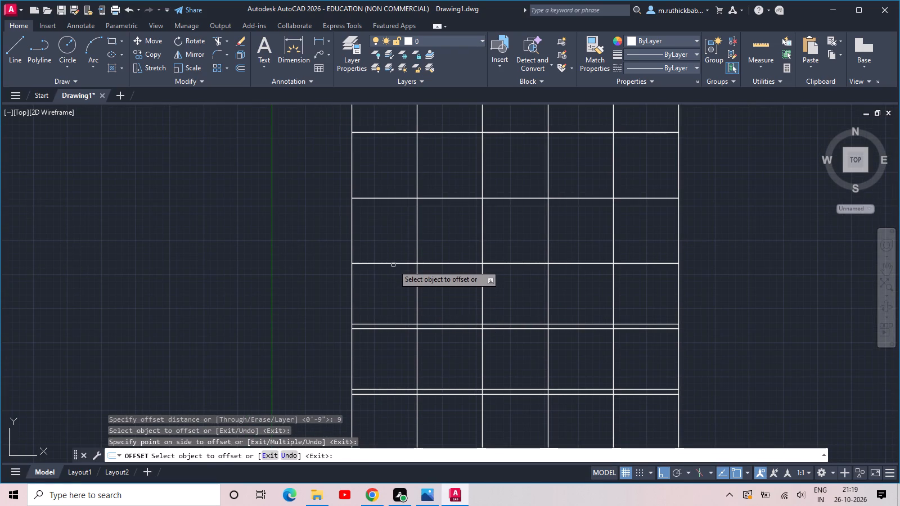
pyautogui.click(394, 264)
pyautogui.click(396, 249)
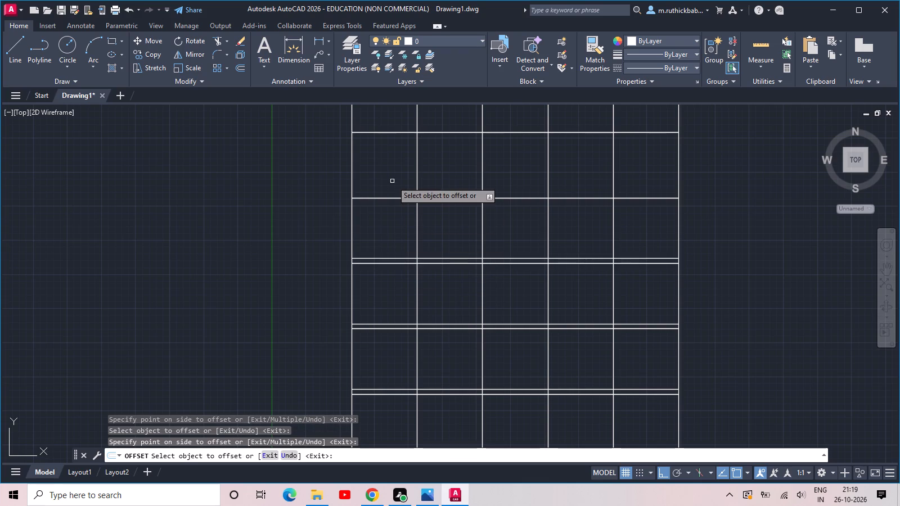
pyautogui.click(391, 197)
pyautogui.click(391, 182)
# Offset the top lines of the seventh, eighth and ninth storeys 9" upward.
pyautogui.moveTo(391, 182); pyautogui.dragTo(396, 318, button='middle')
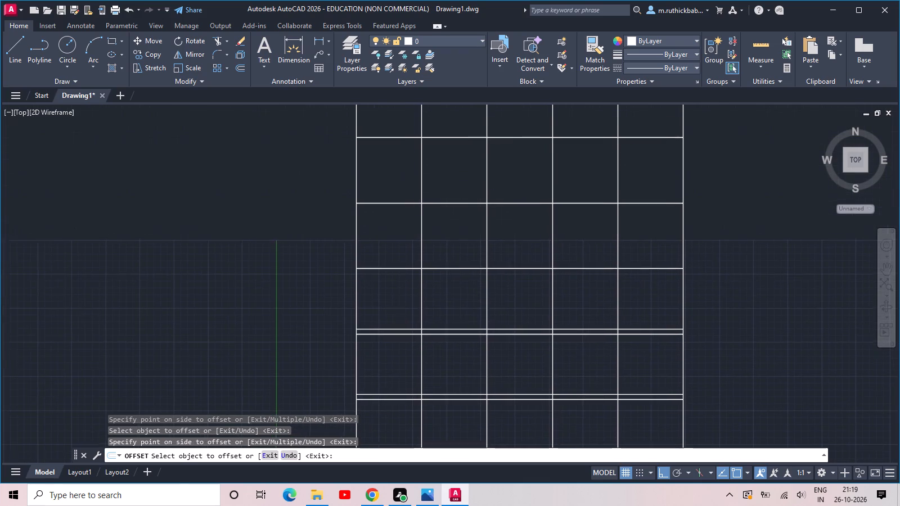
pyautogui.click(395, 269)
pyautogui.click(393, 245)
pyautogui.moveTo(393, 245); pyautogui.dragTo(396, 332, button='middle')
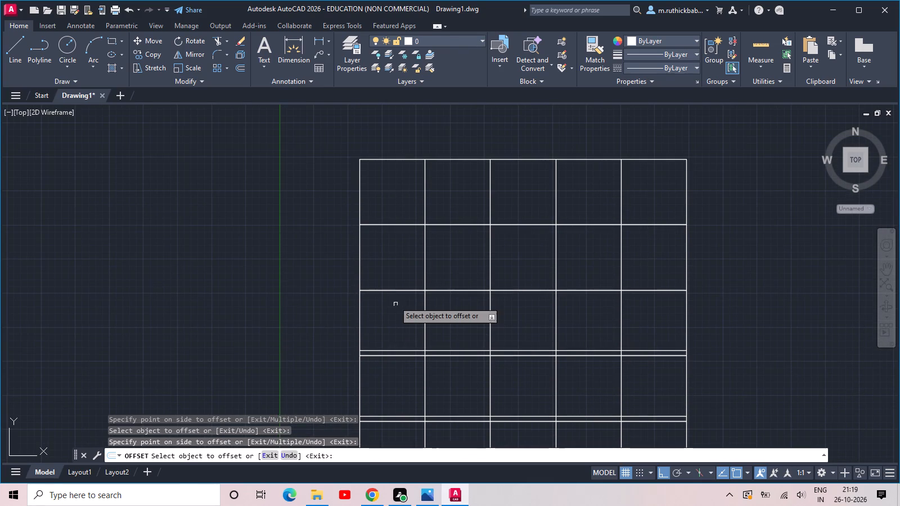
pyautogui.click(393, 292)
pyautogui.click(390, 289)
pyautogui.click(392, 277)
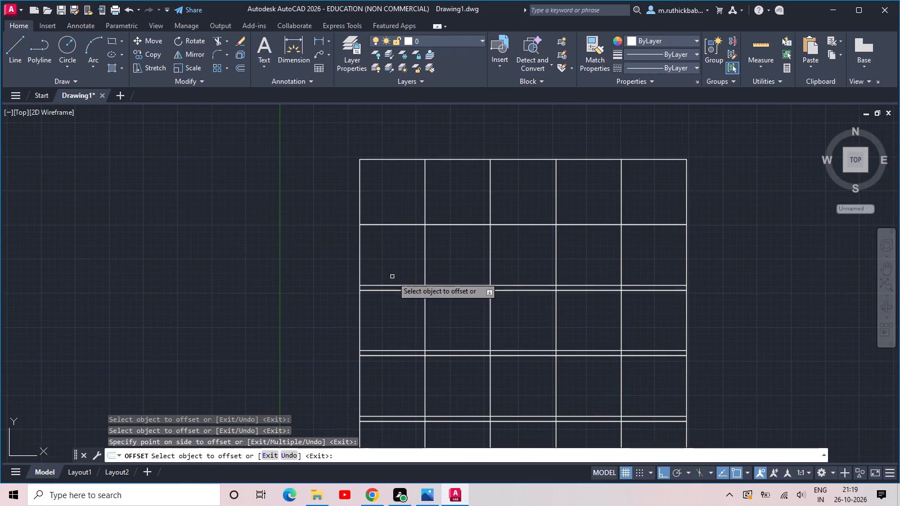
pyautogui.click(391, 224)
pyautogui.click(393, 212)
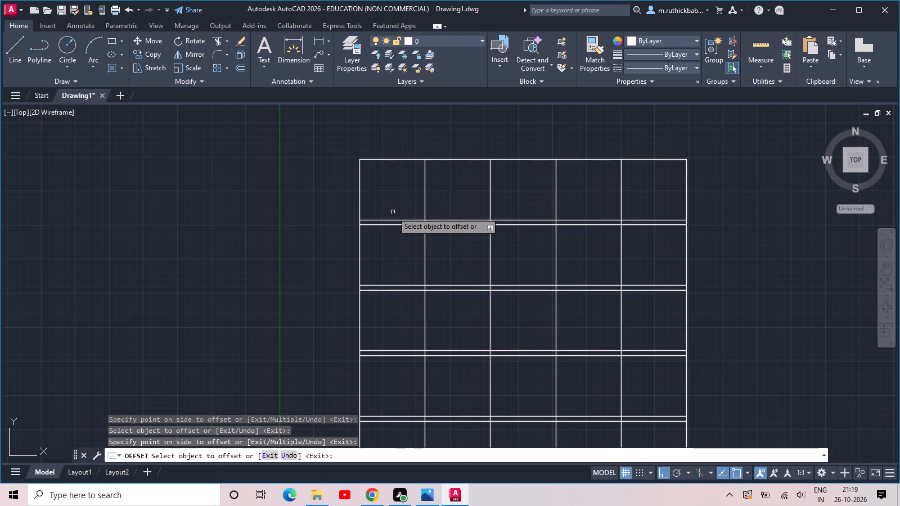
pyautogui.scroll(-2, 393, 212)
pyautogui.scroll(-2, 434, 271)
pyautogui.scroll(2, 447, 316)
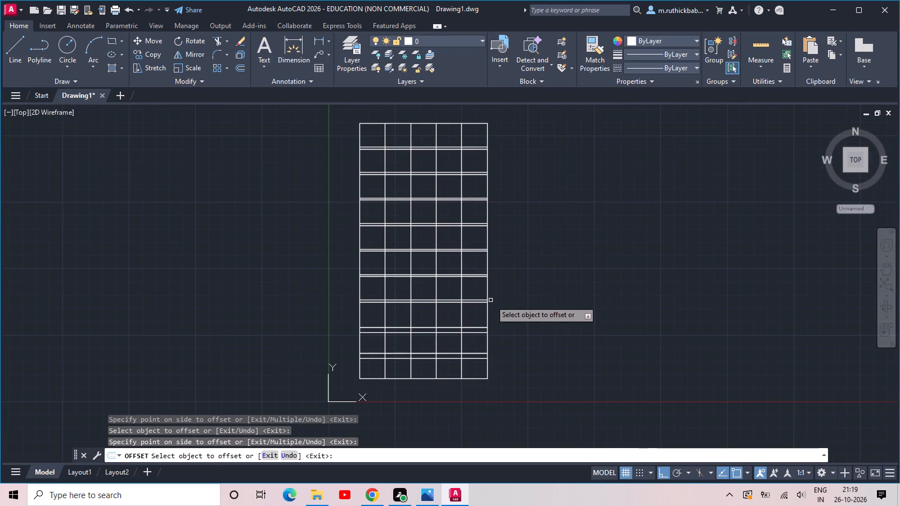
pyautogui.press('Escape')
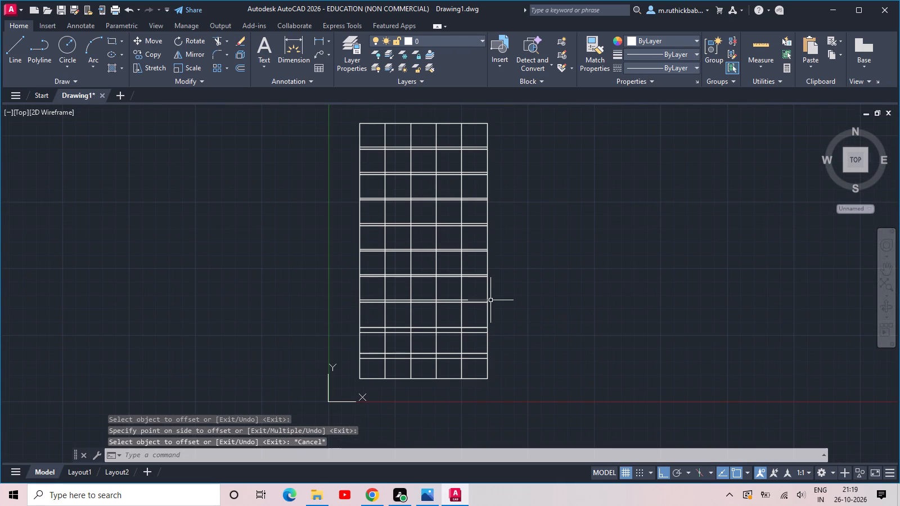
# Trim the four interior vertical bay lines out of the 2' bands at the tops of the first and second storeys.
pyautogui.scroll(3, 438, 368)
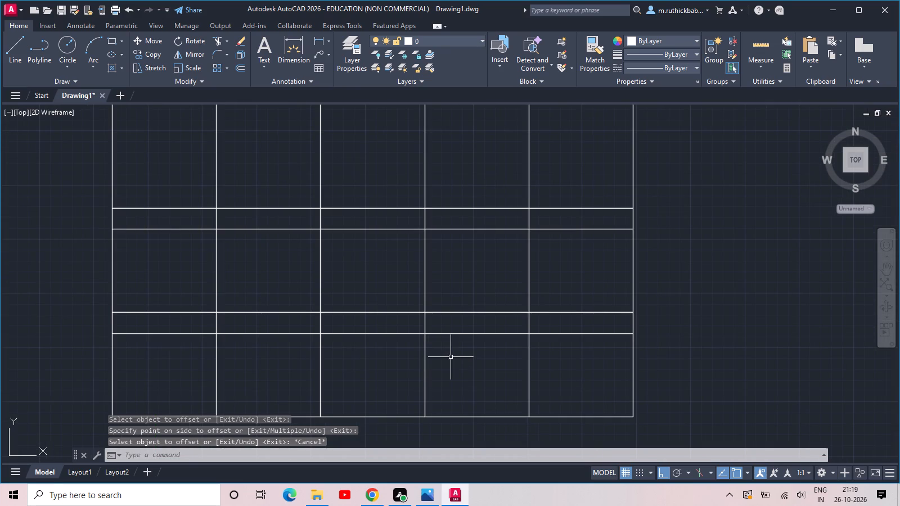
pyautogui.write('TR')
pyautogui.press('space')
pyautogui.press('space')
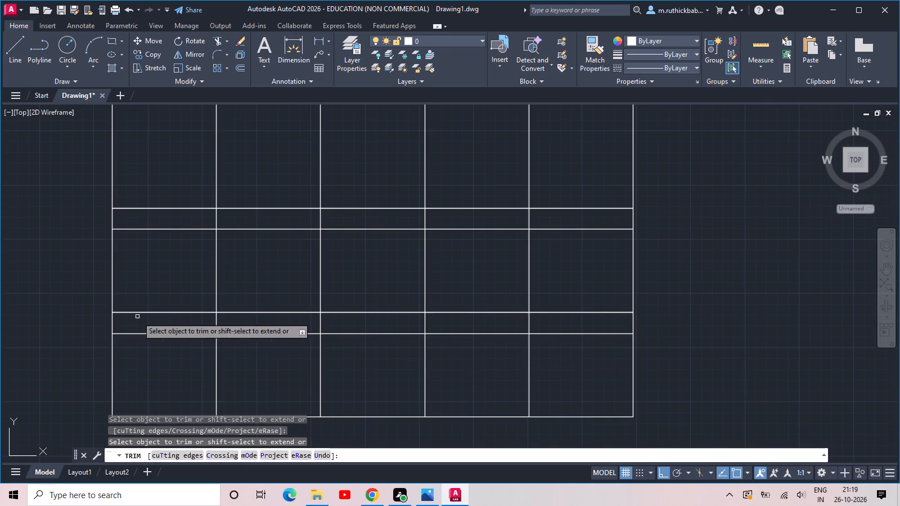
pyautogui.moveTo(167, 324); pyautogui.dragTo(179, 323)
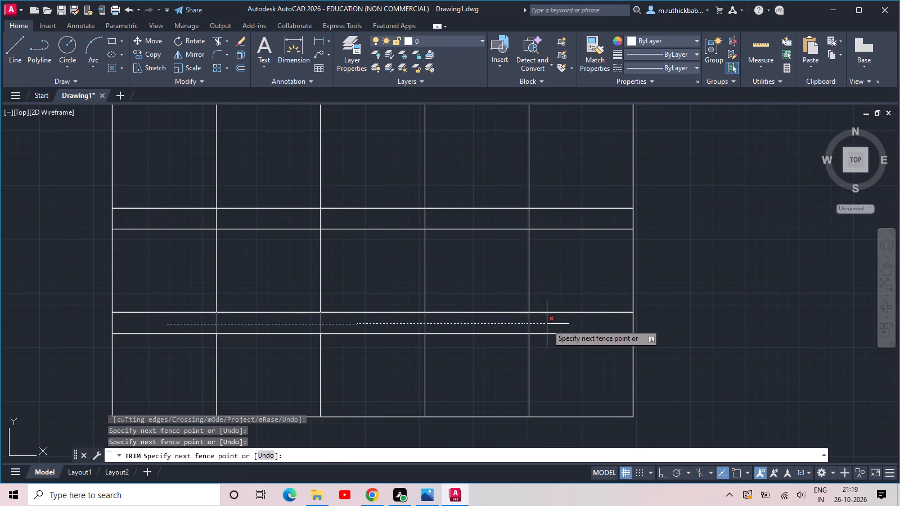
pyautogui.click(547, 324)
pyautogui.click(188, 219)
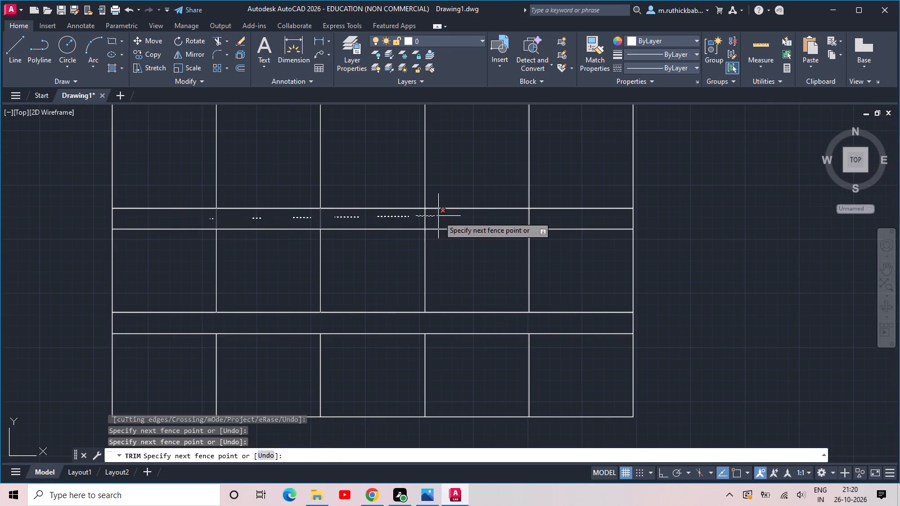
pyautogui.click(568, 218)
# Trim the four interior vertical bay lines out of the 9" band above the third storey.
pyautogui.scroll(-2, 473, 195)
pyautogui.scroll(2, 361, 159)
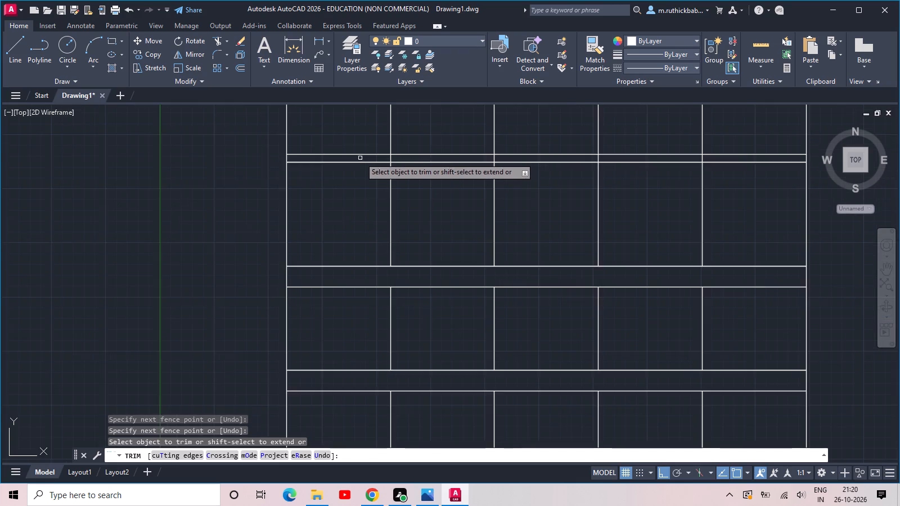
pyautogui.scroll(3, 363, 155)
pyautogui.click(377, 172)
pyautogui.moveTo(545, 181); pyautogui.dragTo(0, 250, button='middle')
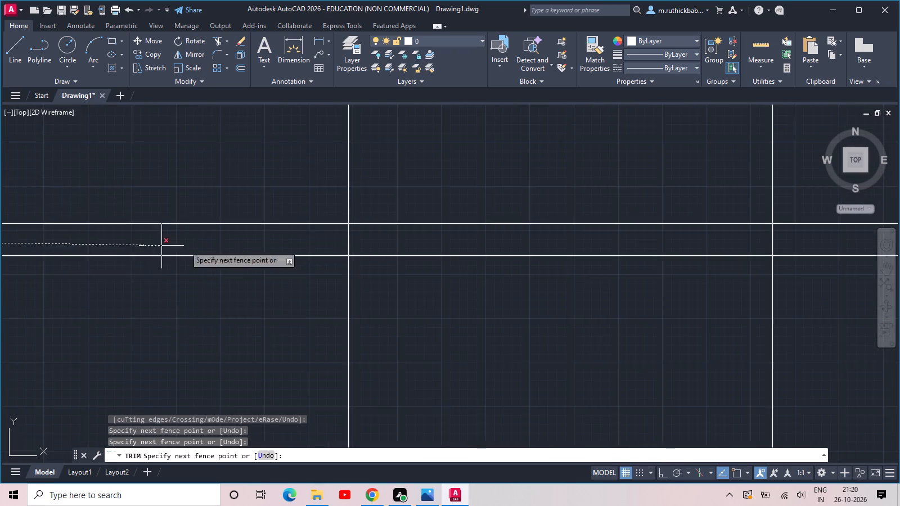
pyautogui.scroll(-3, 252, 251)
pyautogui.scroll(4, 606, 247)
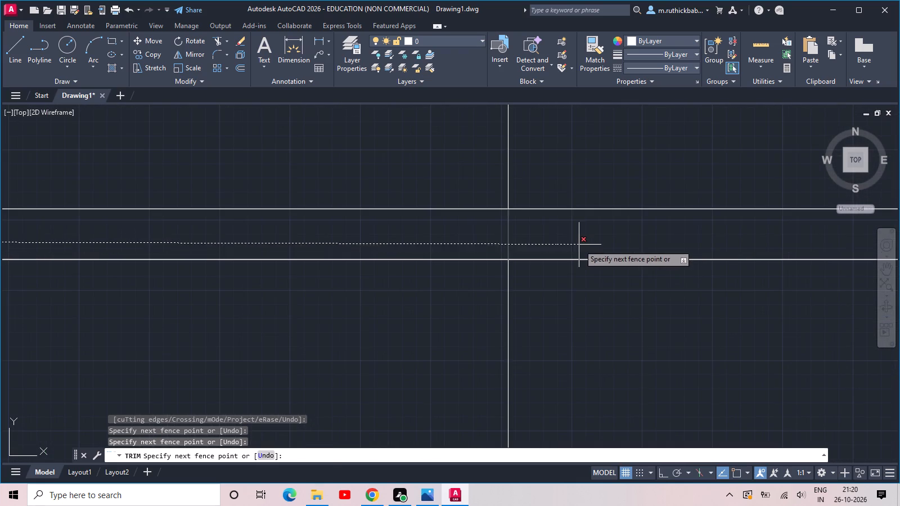
pyautogui.click(579, 245)
# Trim the interior vertical bay lines out of the 9" bands above the fourth and fifth storeys.
pyautogui.scroll(-3, 465, 229)
pyautogui.moveTo(307, 176); pyautogui.dragTo(785, 419, button='middle')
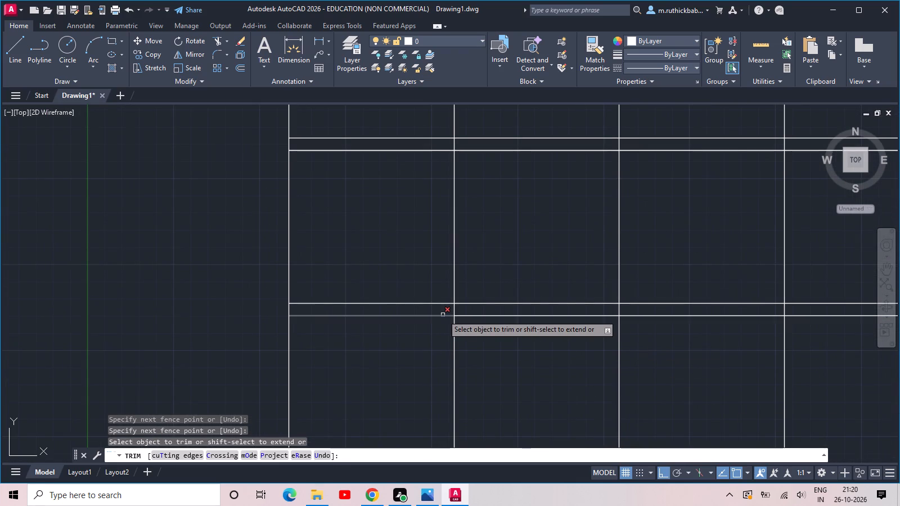
pyautogui.click(440, 311)
pyautogui.moveTo(519, 309); pyautogui.dragTo(89, 345, button='middle')
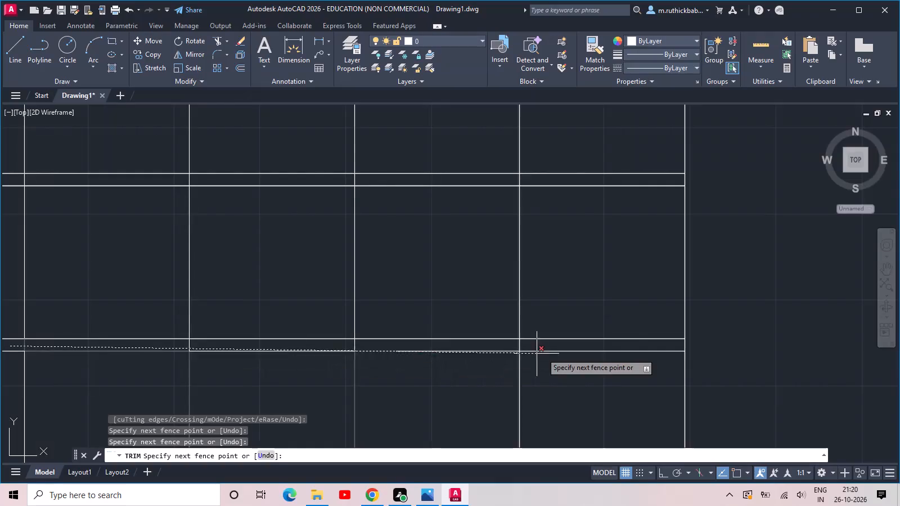
pyautogui.click(553, 345)
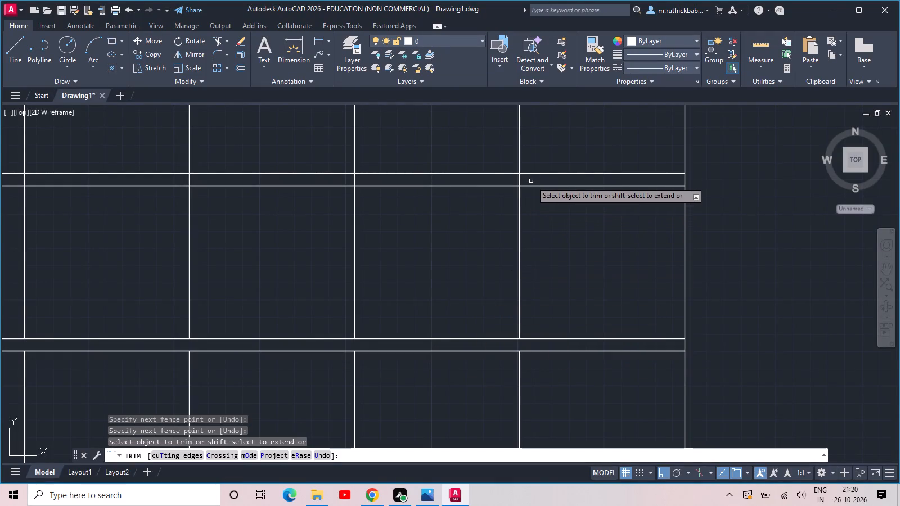
pyautogui.click(516, 182)
pyautogui.click(543, 182)
pyautogui.click(543, 182)
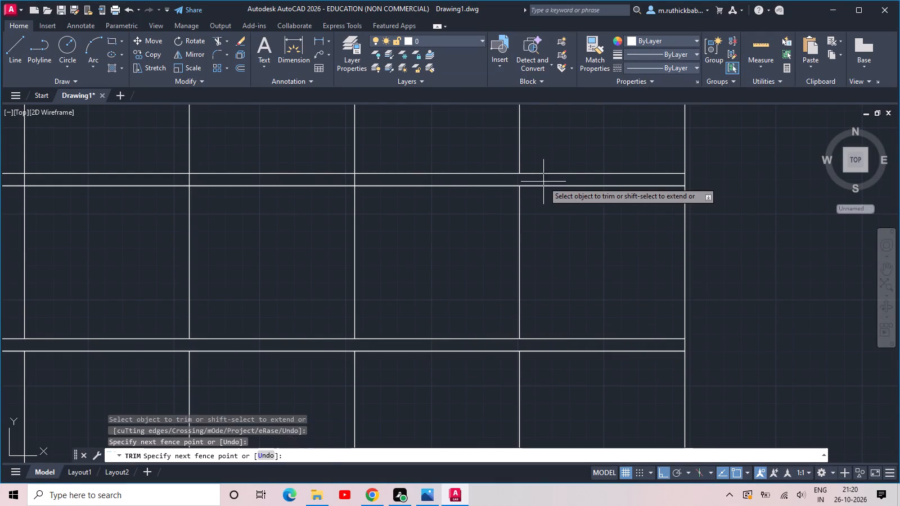
pyautogui.moveTo(339, 184); pyautogui.dragTo(694, 192, button='middle')
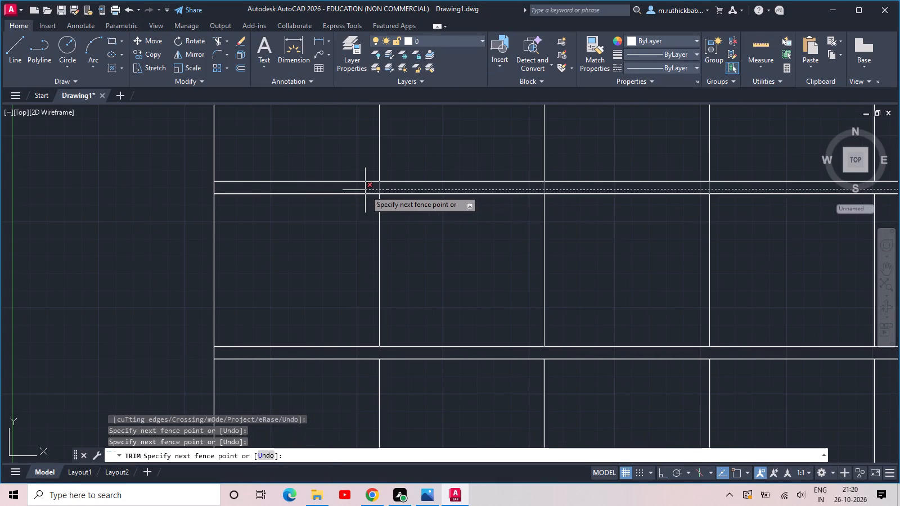
pyautogui.click(364, 189)
# Trim the interior vertical bay lines out of the 9" bands above the sixth and seventh storeys.
pyautogui.scroll(-1, 425, 170)
pyautogui.moveTo(440, 163); pyautogui.dragTo(411, 355, button='middle')
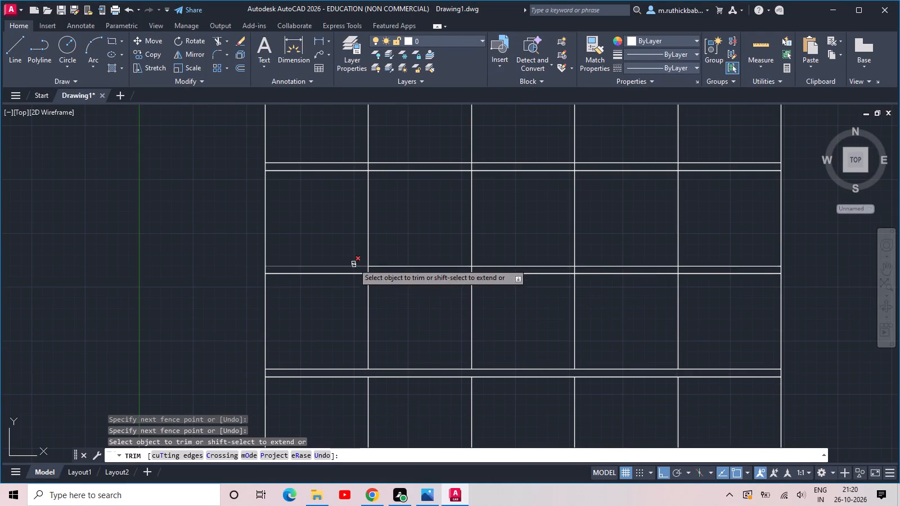
pyautogui.scroll(1, 350, 264)
pyautogui.click(350, 274)
pyautogui.moveTo(660, 258); pyautogui.dragTo(297, 244, button='middle')
pyautogui.click(526, 259)
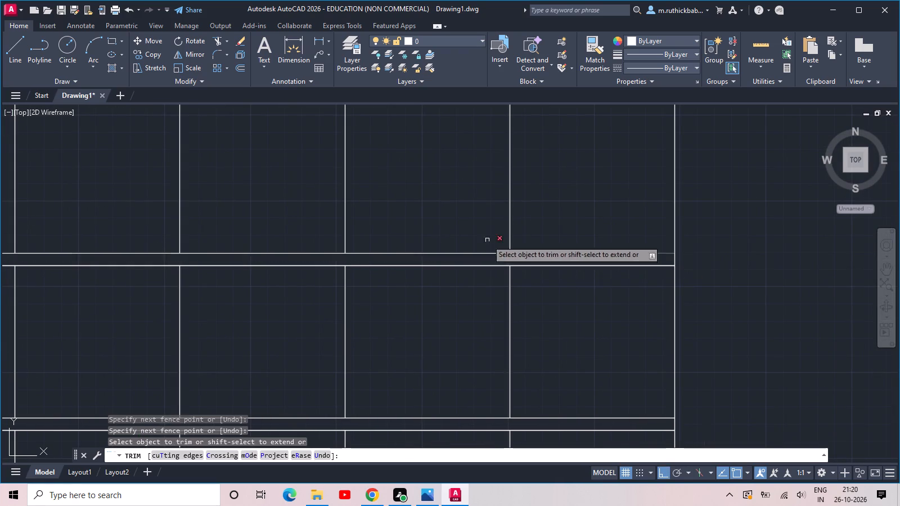
pyautogui.scroll(-2, 459, 228)
pyautogui.moveTo(435, 211); pyautogui.dragTo(496, 303, button='middle')
pyautogui.scroll(2, 564, 265)
pyautogui.click(520, 273)
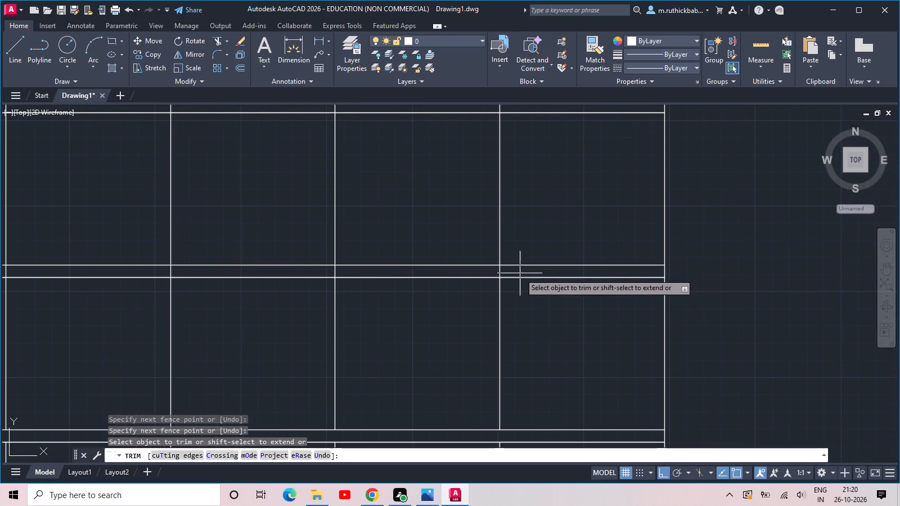
pyautogui.moveTo(297, 274); pyautogui.dragTo(577, 270, button='middle')
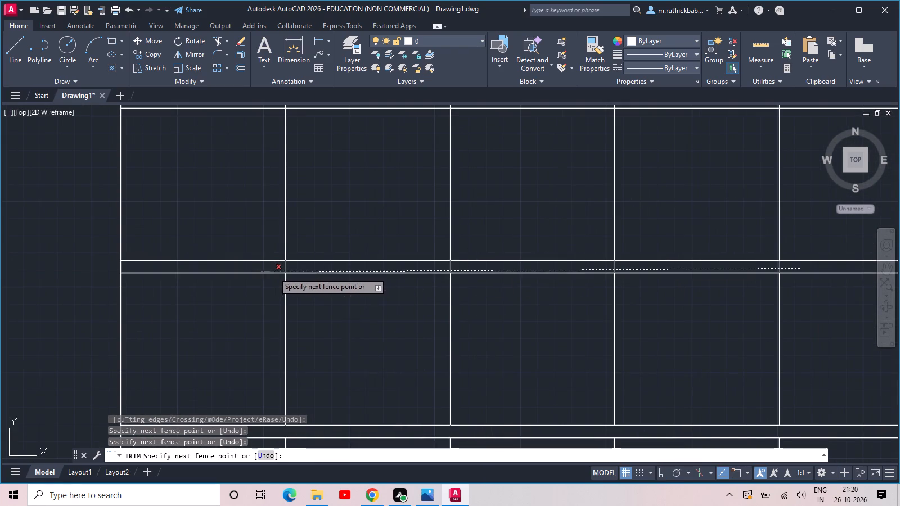
pyautogui.click(269, 269)
# Trim the four interior vertical bay lines out of the 9" bands above the eighth and ninth storeys.
pyautogui.scroll(-2, 296, 243)
pyautogui.moveTo(332, 218); pyautogui.dragTo(346, 323, button='middle')
pyautogui.scroll(1, 304, 282)
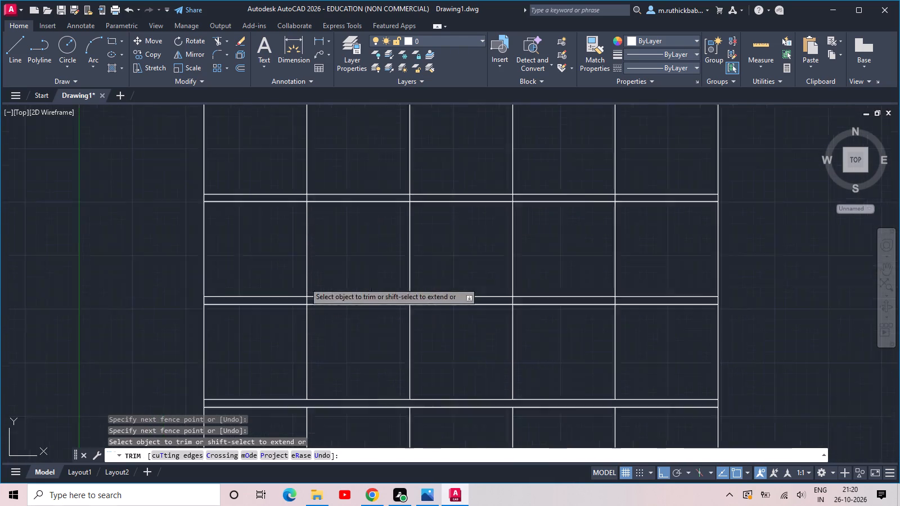
pyautogui.scroll(1, 304, 282)
pyautogui.click(291, 312)
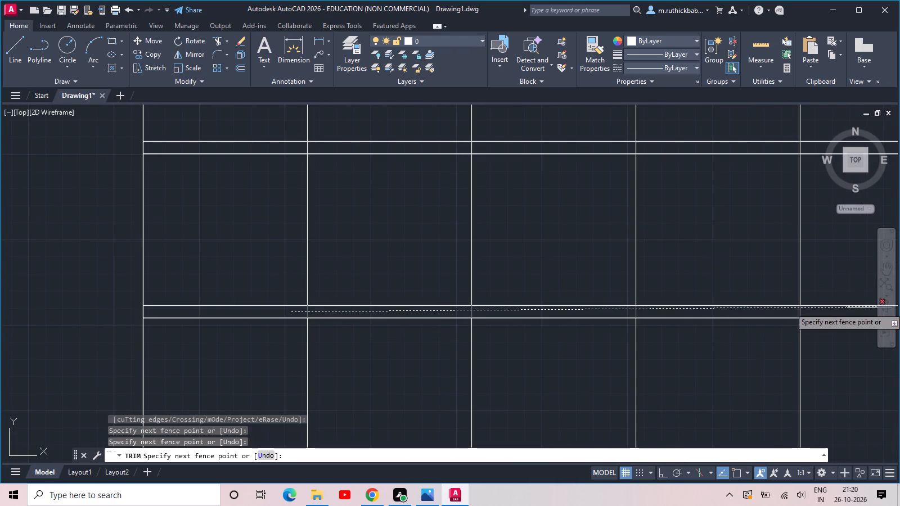
pyautogui.moveTo(827, 313); pyautogui.dragTo(372, 314, button='middle')
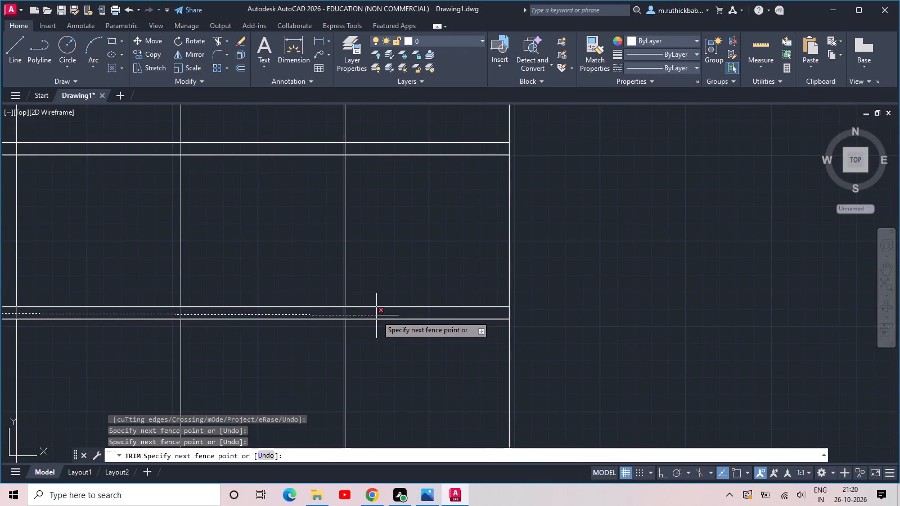
pyautogui.click(376, 315)
pyautogui.moveTo(386, 273); pyautogui.dragTo(670, 395, button='middle')
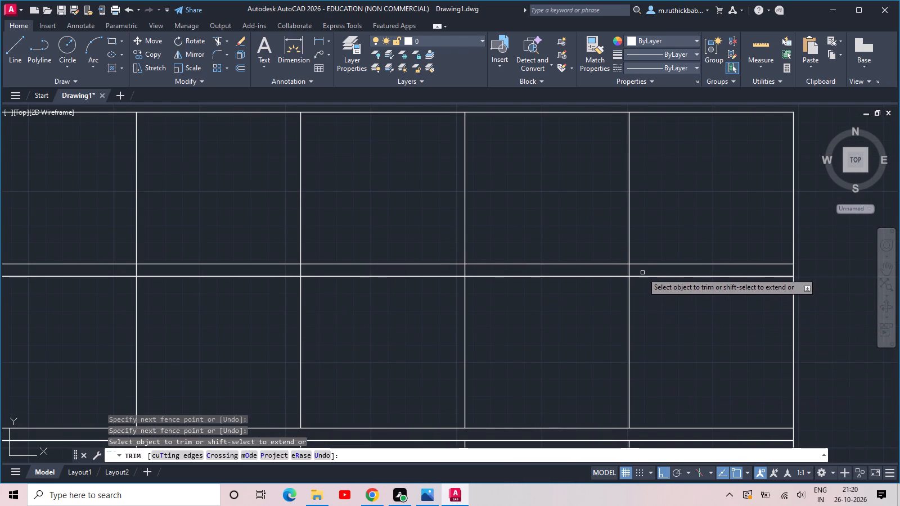
pyautogui.click(642, 272)
pyautogui.moveTo(408, 286); pyautogui.dragTo(709, 316, button='middle')
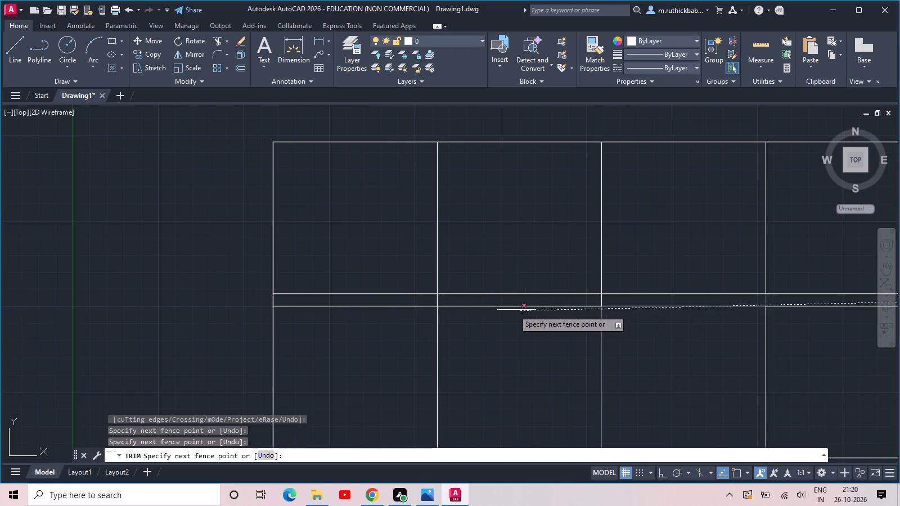
pyautogui.click(421, 300)
pyautogui.scroll(-2, 429, 297)
pyautogui.moveTo(461, 339); pyautogui.dragTo(440, 300, button='middle')
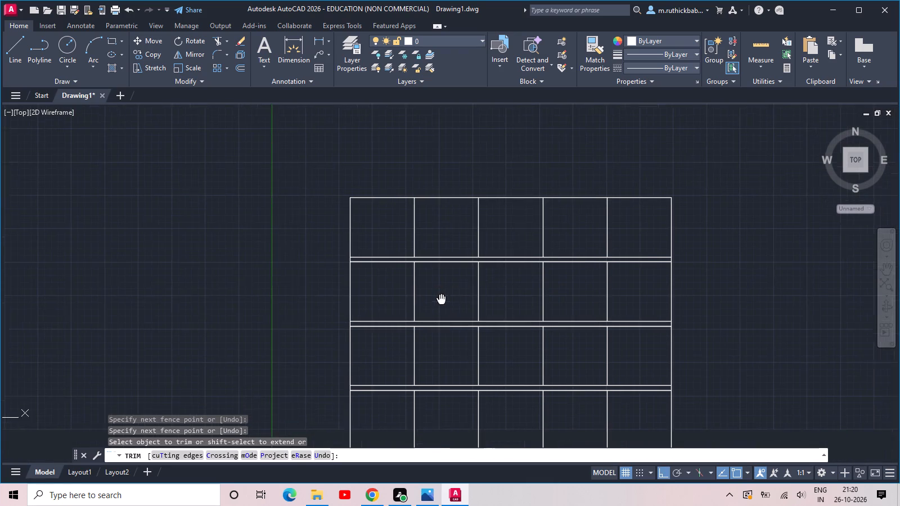
pyautogui.moveTo(440, 300); pyautogui.dragTo(438, 298, button='middle')
pyautogui.press('Escape')
pyautogui.press('Escape')
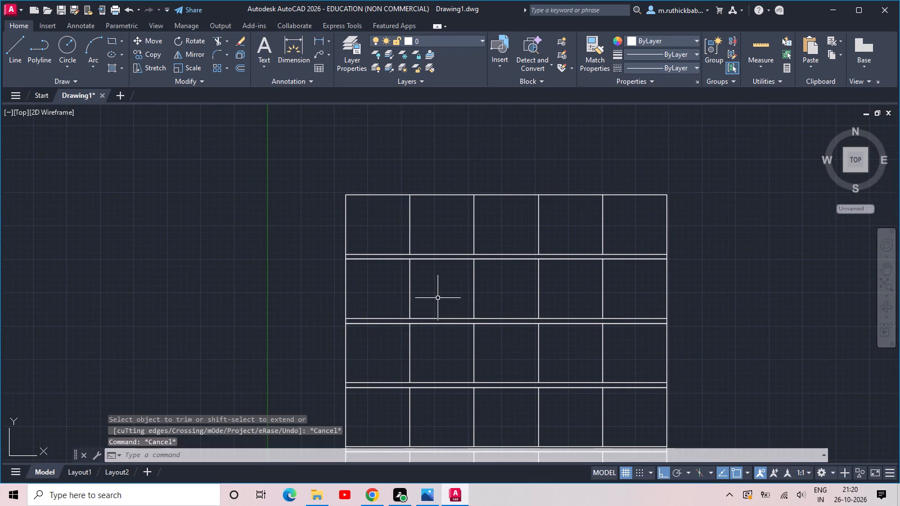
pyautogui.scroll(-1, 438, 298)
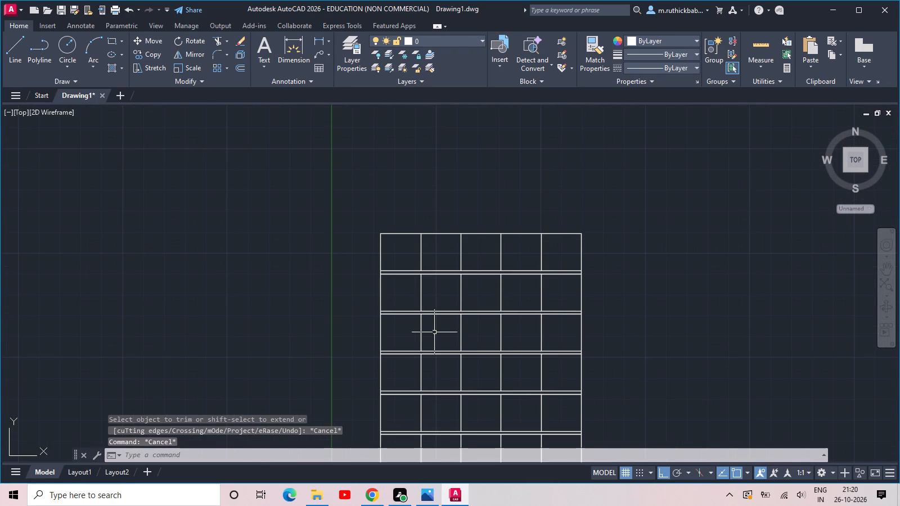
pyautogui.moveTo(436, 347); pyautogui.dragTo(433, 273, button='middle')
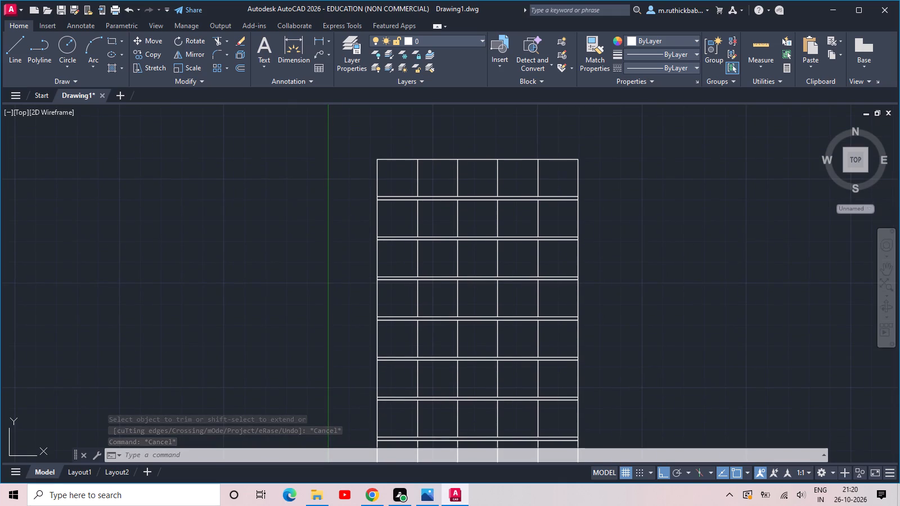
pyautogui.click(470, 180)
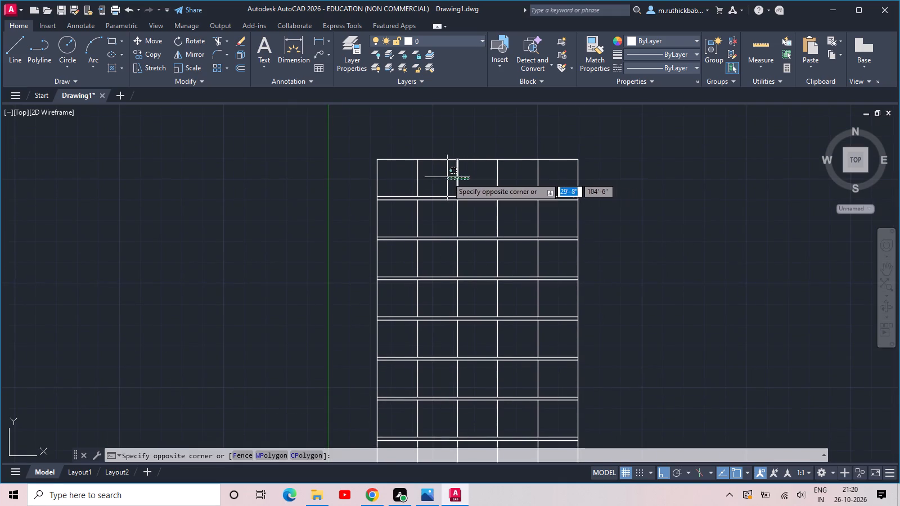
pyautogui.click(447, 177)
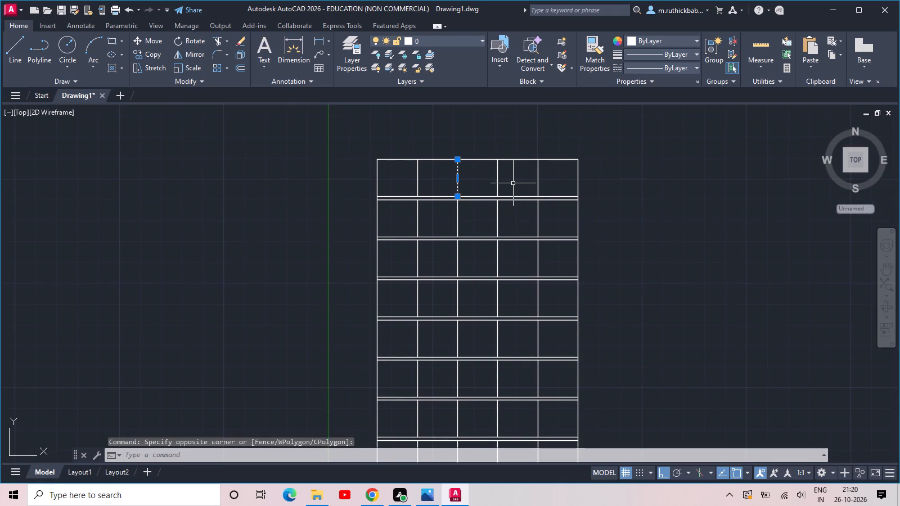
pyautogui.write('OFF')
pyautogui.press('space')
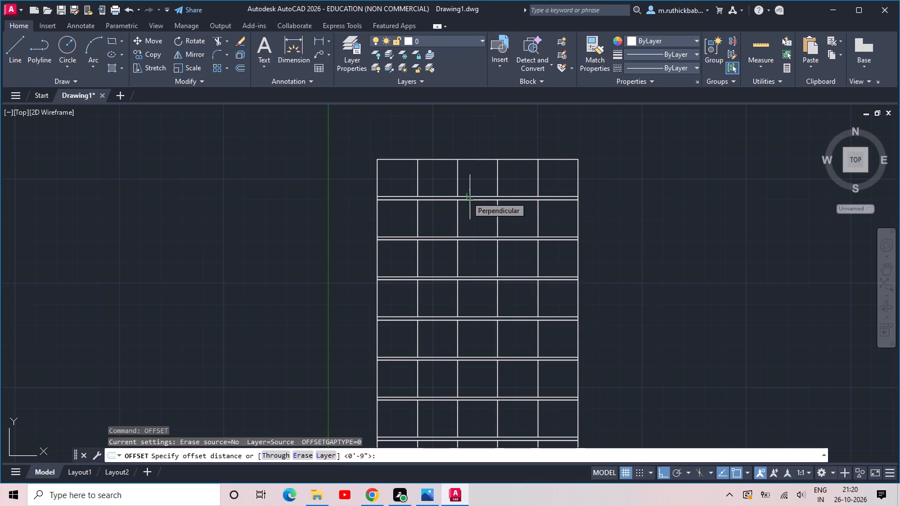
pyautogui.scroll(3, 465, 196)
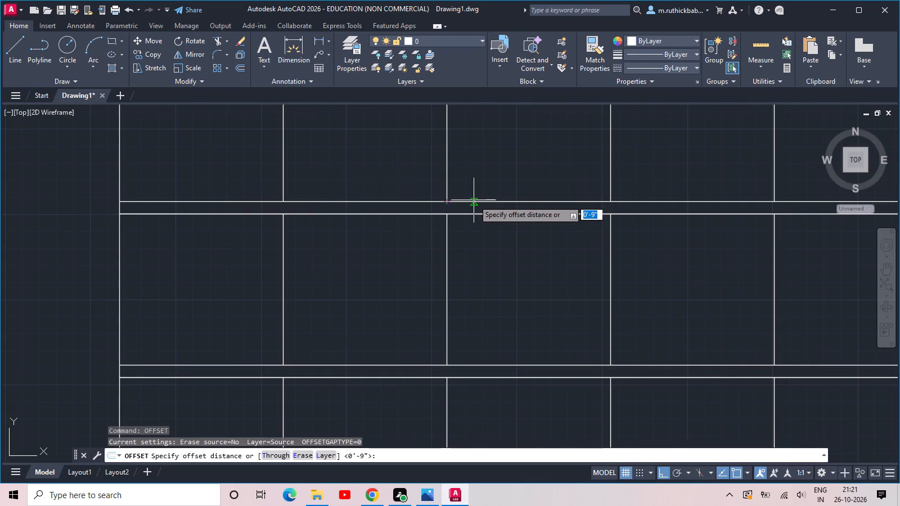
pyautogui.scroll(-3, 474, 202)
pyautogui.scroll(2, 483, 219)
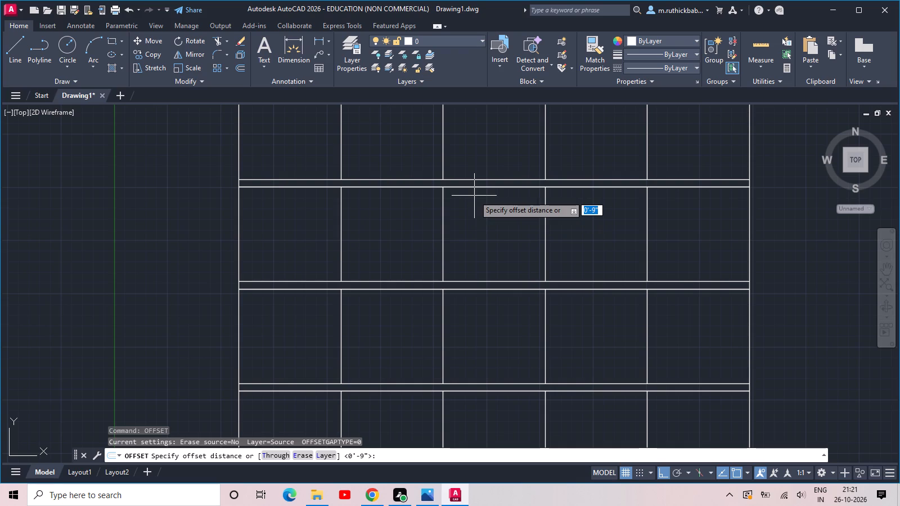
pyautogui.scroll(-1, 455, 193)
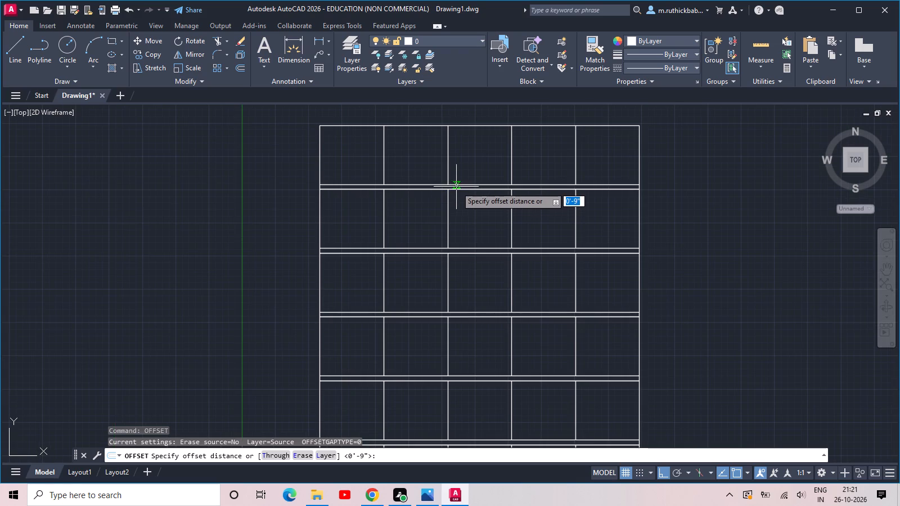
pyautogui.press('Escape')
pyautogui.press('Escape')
# Extend the top-storey segments of the second and third interior vertical bay lines down across the floor bands below.
pyautogui.write('EX')
pyautogui.press('space')
pyautogui.press('space')
pyautogui.click(456, 165)
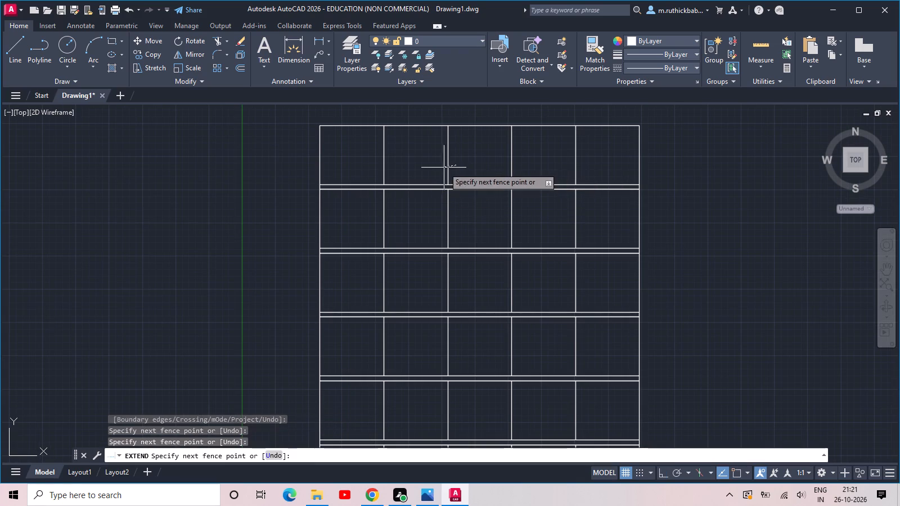
pyautogui.click(437, 164)
pyautogui.click(444, 157)
pyautogui.click(465, 156)
pyautogui.click(461, 161)
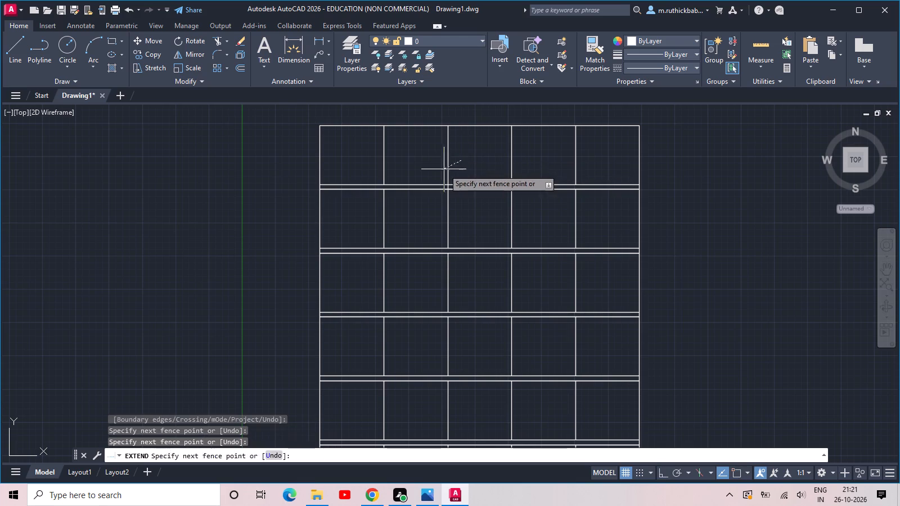
pyautogui.click(441, 170)
pyautogui.click(464, 164)
pyautogui.click(431, 180)
pyautogui.click(469, 166)
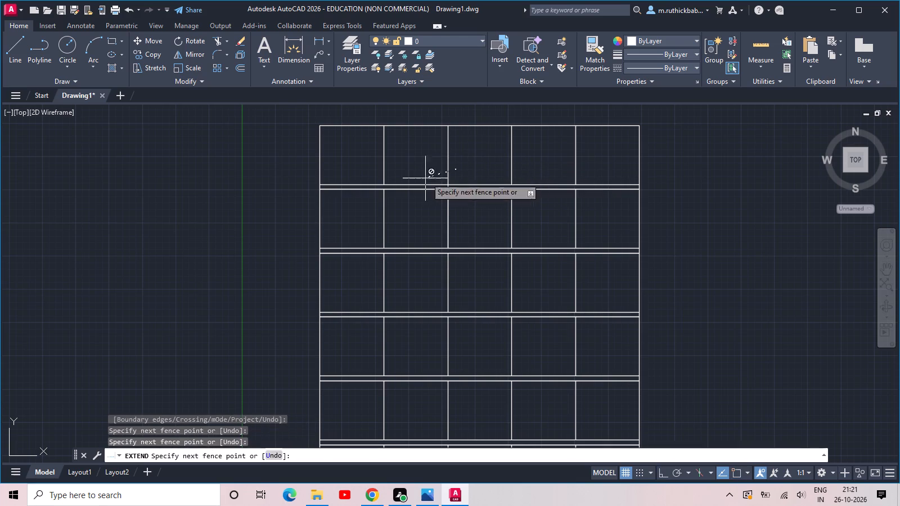
pyautogui.click(426, 177)
pyautogui.click(449, 232)
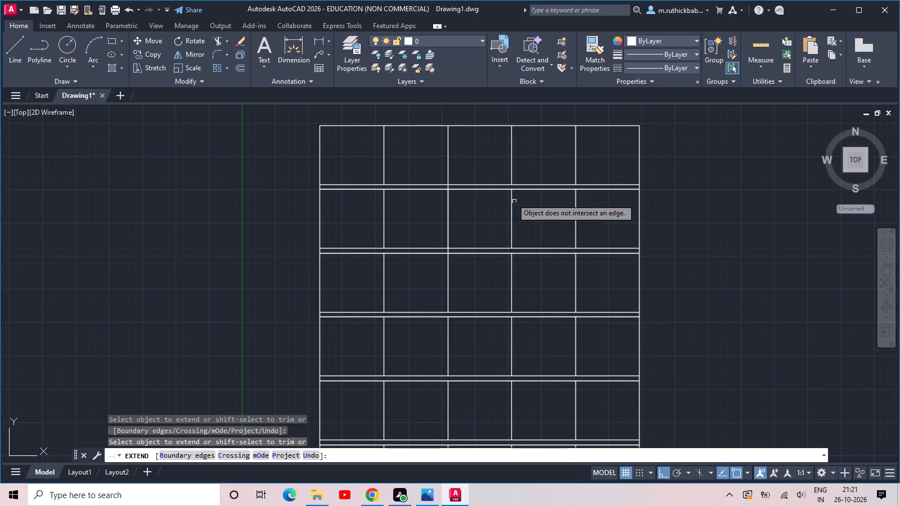
pyautogui.click(519, 164)
pyautogui.click(500, 177)
pyautogui.press('Escape')
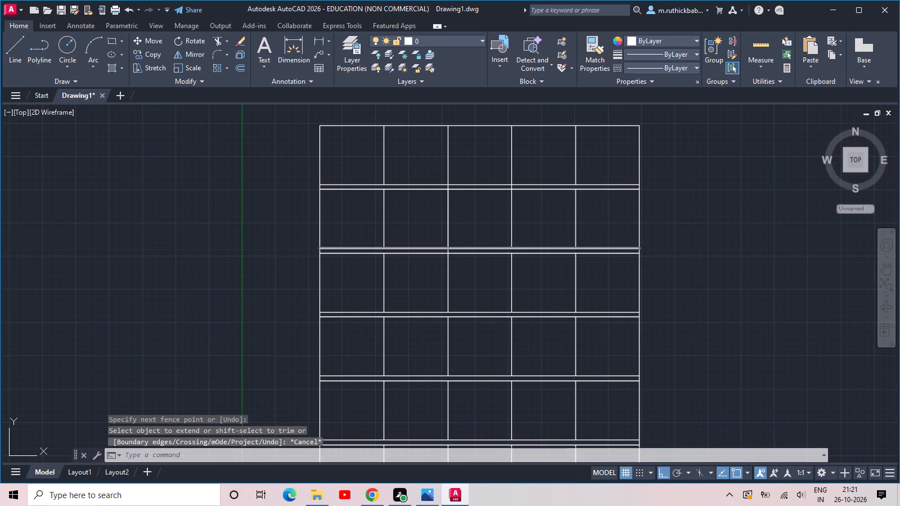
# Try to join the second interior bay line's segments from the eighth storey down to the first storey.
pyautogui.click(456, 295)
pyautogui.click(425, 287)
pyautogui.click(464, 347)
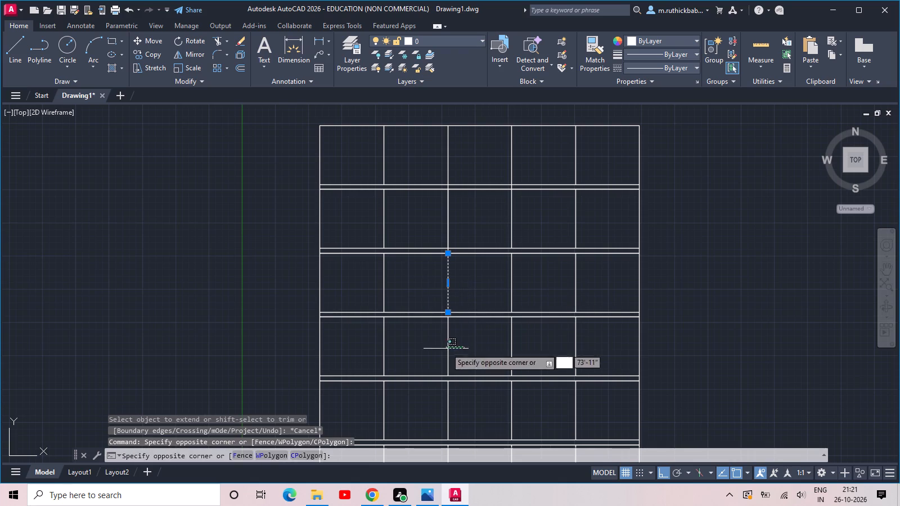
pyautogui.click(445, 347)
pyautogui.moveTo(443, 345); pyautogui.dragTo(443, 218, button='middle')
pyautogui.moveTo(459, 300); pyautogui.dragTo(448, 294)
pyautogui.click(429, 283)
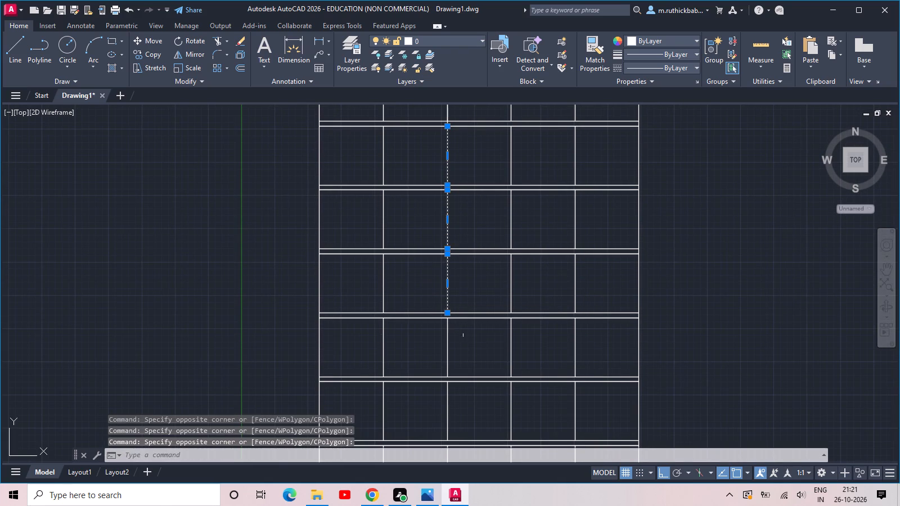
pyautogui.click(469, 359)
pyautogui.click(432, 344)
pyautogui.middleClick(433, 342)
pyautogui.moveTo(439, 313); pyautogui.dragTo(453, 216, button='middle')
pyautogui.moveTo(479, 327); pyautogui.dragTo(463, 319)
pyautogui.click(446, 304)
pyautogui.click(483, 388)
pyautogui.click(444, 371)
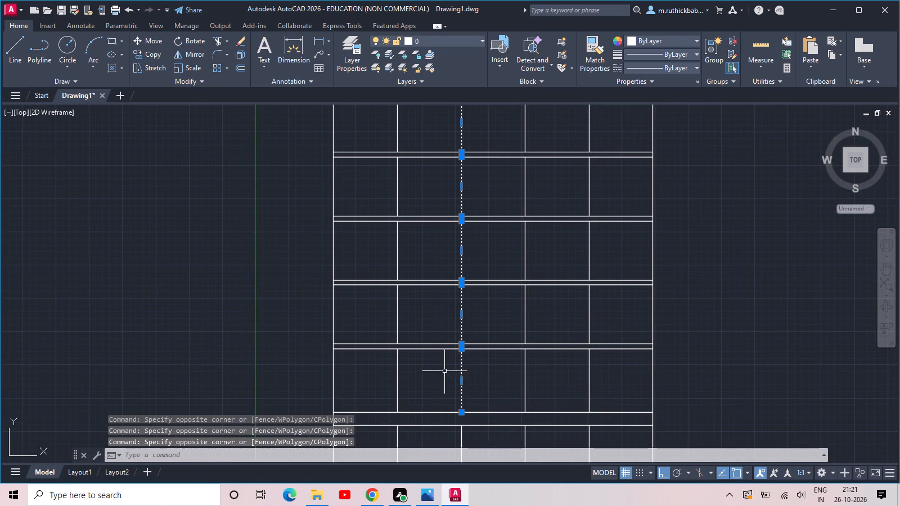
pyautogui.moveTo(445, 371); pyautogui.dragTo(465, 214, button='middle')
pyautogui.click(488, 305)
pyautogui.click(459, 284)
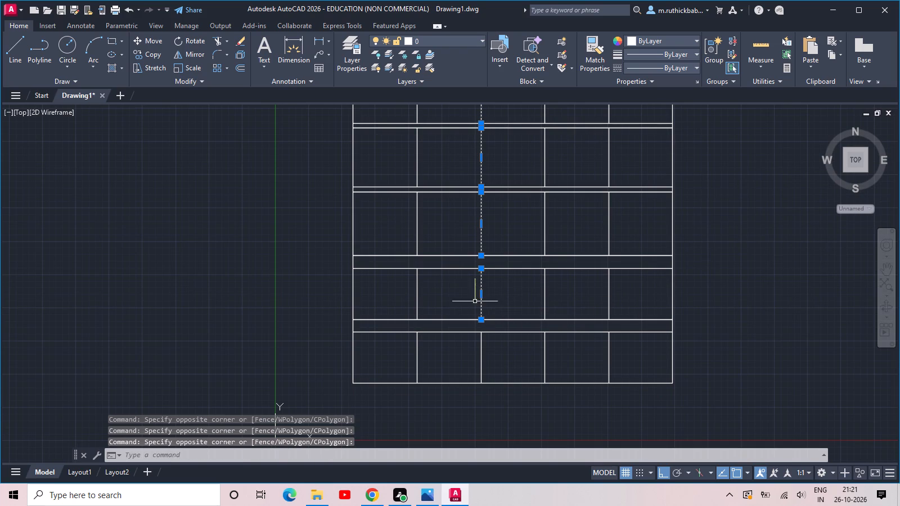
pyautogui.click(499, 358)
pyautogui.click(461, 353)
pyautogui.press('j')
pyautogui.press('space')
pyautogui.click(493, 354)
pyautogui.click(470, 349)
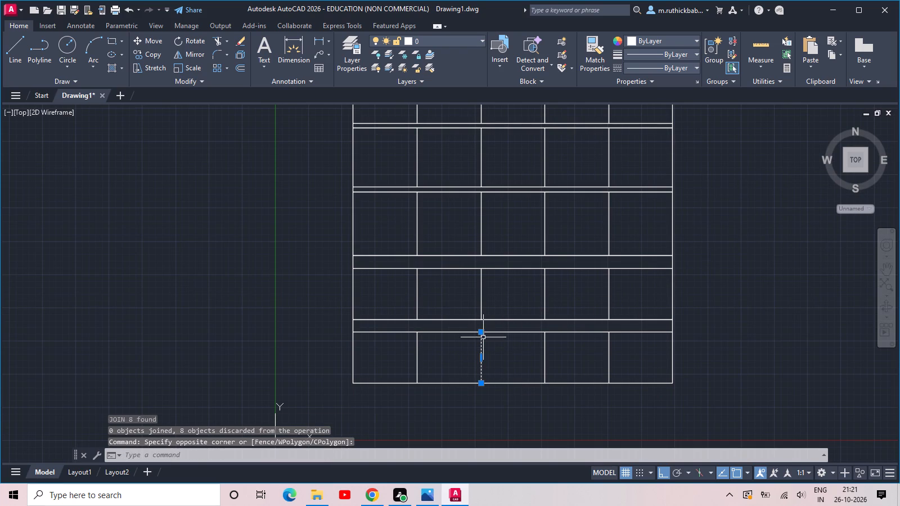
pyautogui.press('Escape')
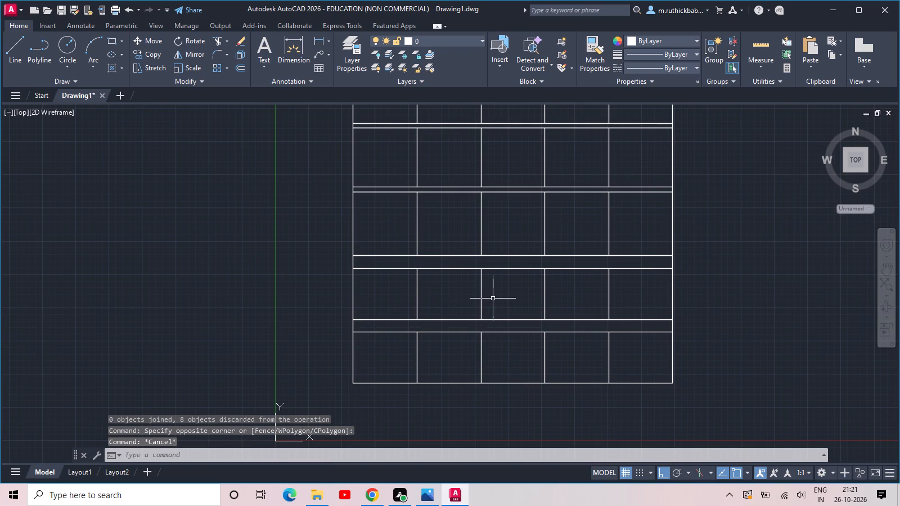
# Erase the second interior bay line's segments from the second through the sixth storey.
pyautogui.click(493, 299)
pyautogui.scroll(-1, 493, 296)
pyautogui.click(493, 295)
pyautogui.moveTo(493, 281); pyautogui.dragTo(490, 431, button='middle')
pyautogui.scroll(-1, 493, 281)
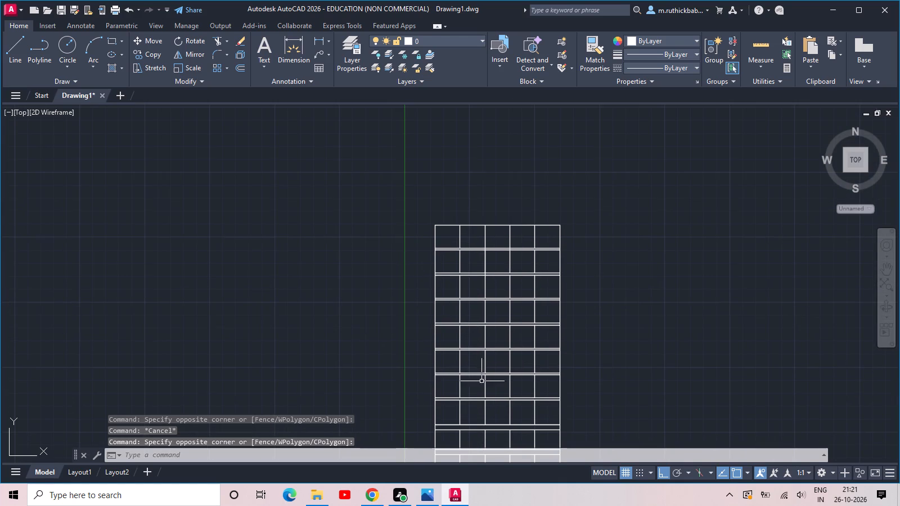
pyautogui.moveTo(481, 329); pyautogui.dragTo(475, 251, button='middle')
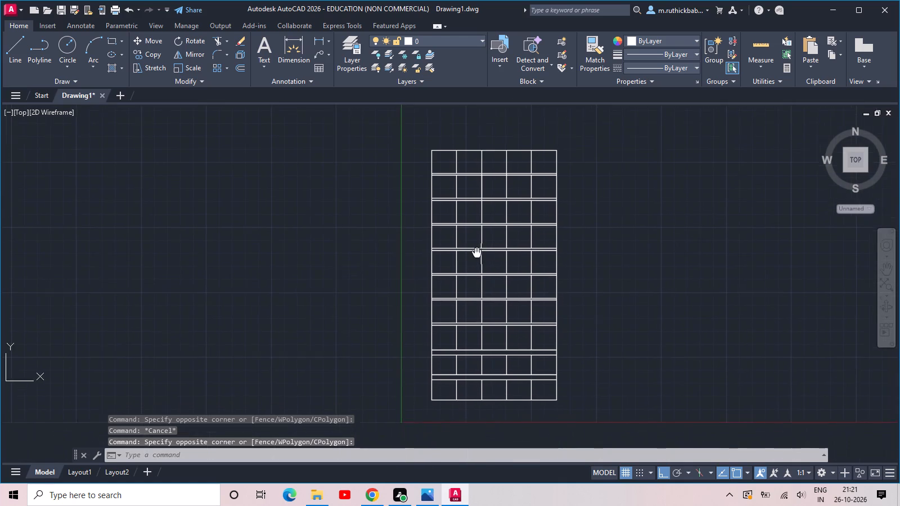
pyautogui.moveTo(475, 251); pyautogui.dragTo(470, 233, button='middle')
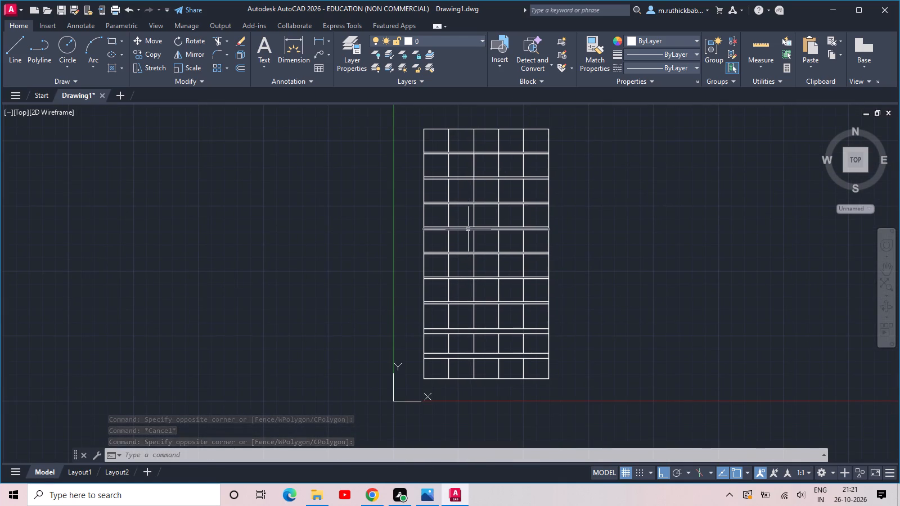
pyautogui.click(466, 225)
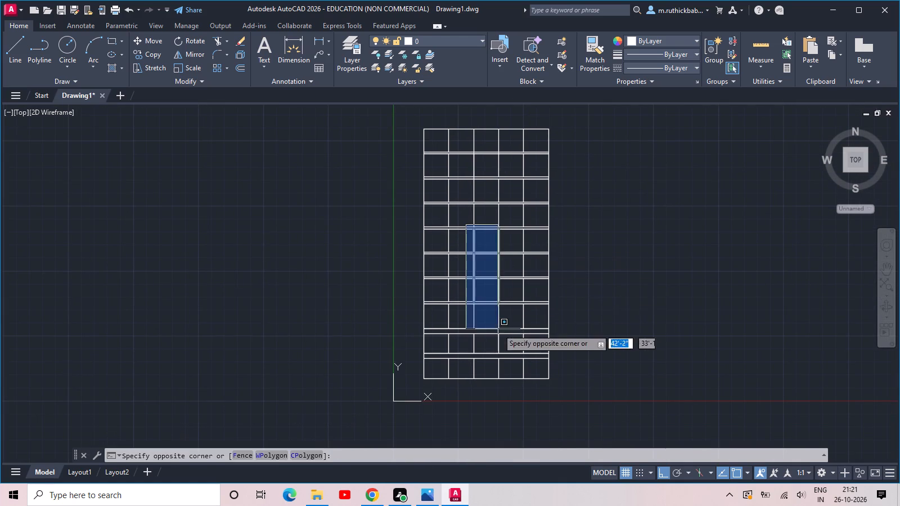
pyautogui.click(480, 377)
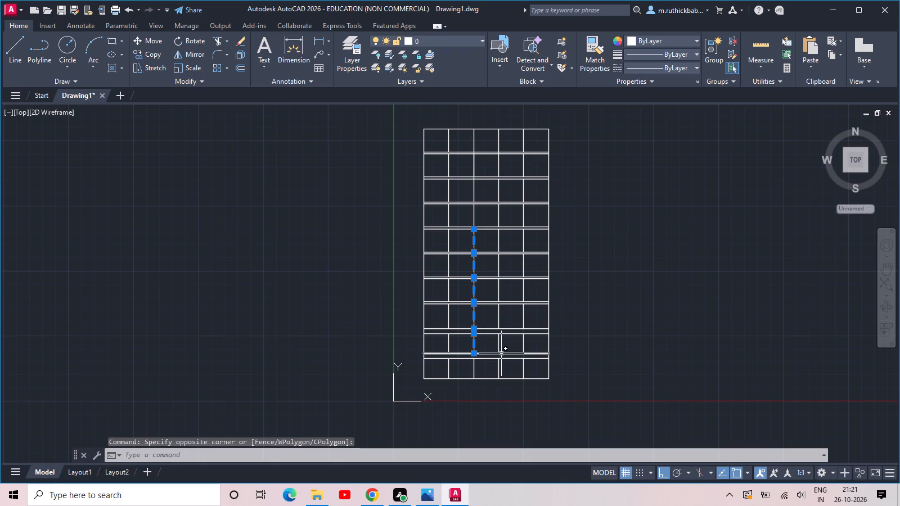
pyautogui.press('Delete')
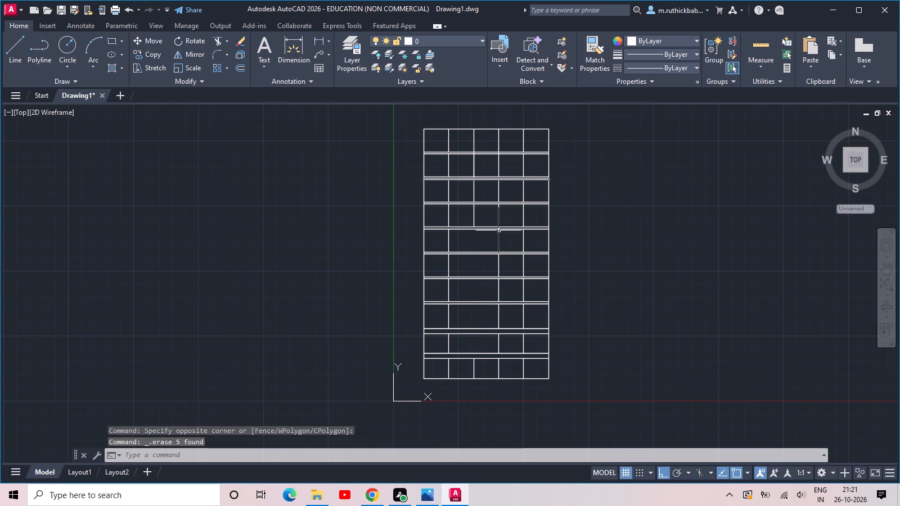
# Erase the third interior bay line's segments from the first through the sixth storey.
pyautogui.click(487, 218)
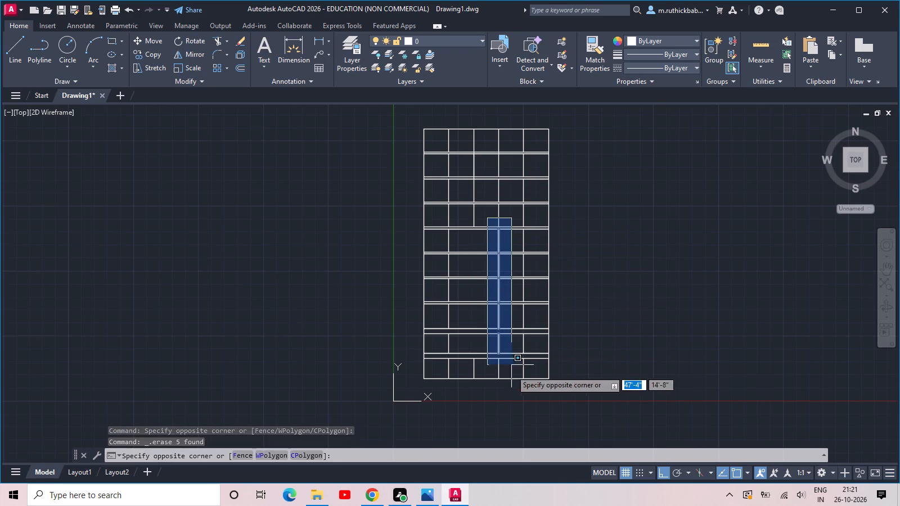
pyautogui.click(511, 384)
pyautogui.press('Delete')
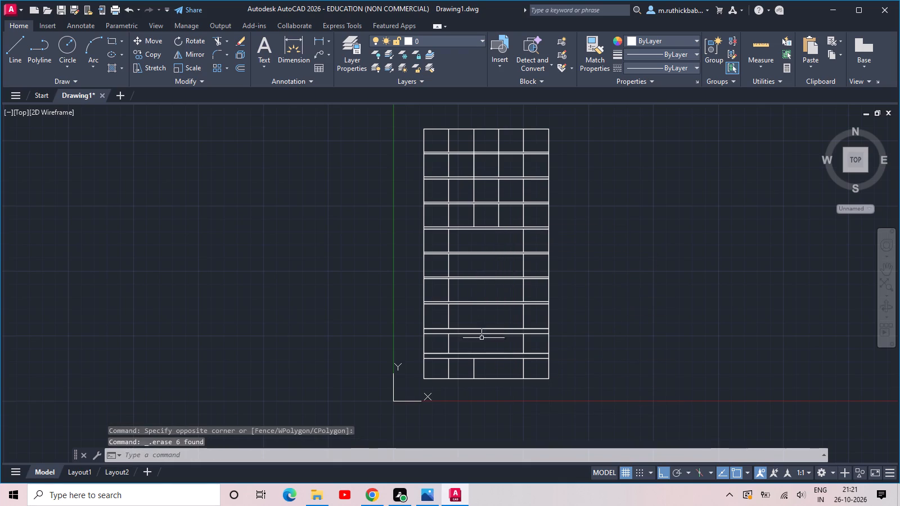
# Stretch the second interior bay line's seventh-storey segment down to the top of the first storey.
pyautogui.click(475, 211)
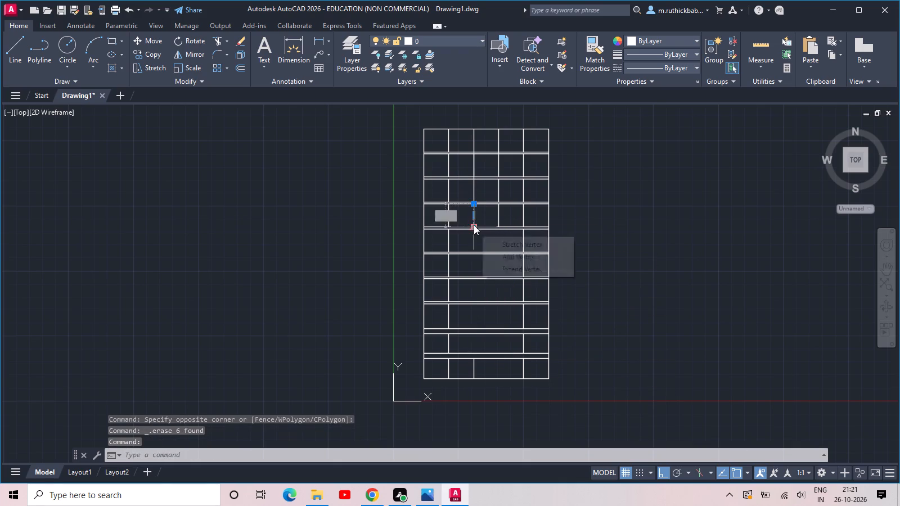
pyautogui.click(474, 225)
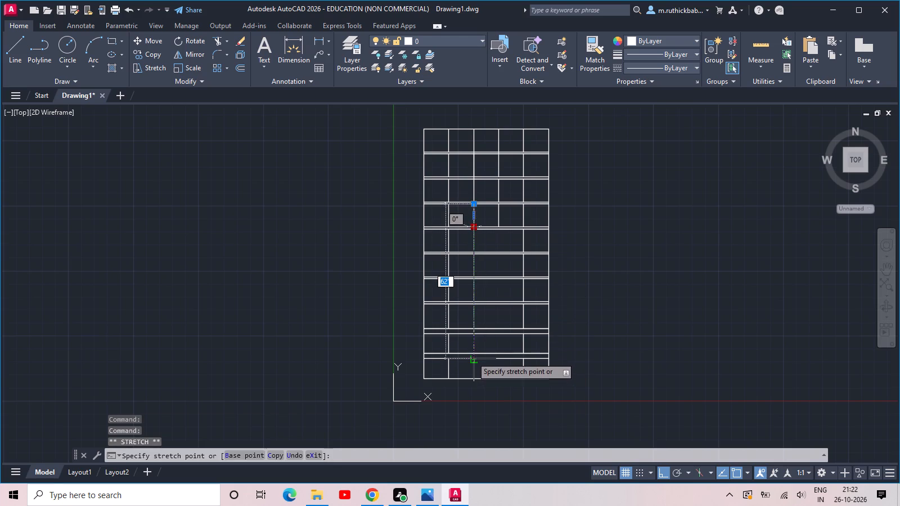
pyautogui.click(472, 357)
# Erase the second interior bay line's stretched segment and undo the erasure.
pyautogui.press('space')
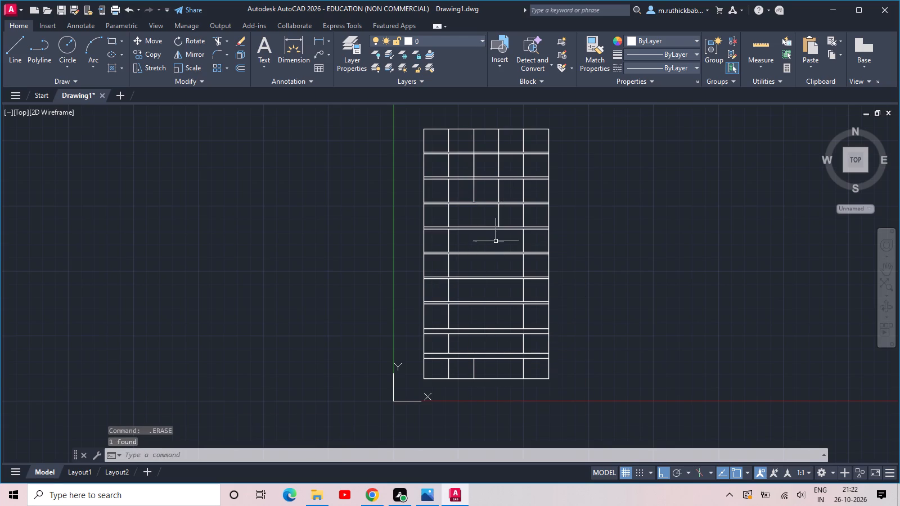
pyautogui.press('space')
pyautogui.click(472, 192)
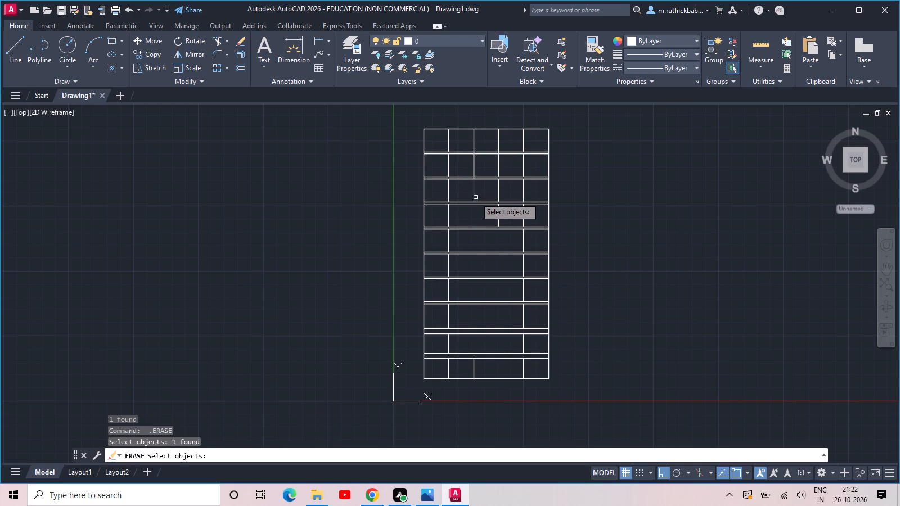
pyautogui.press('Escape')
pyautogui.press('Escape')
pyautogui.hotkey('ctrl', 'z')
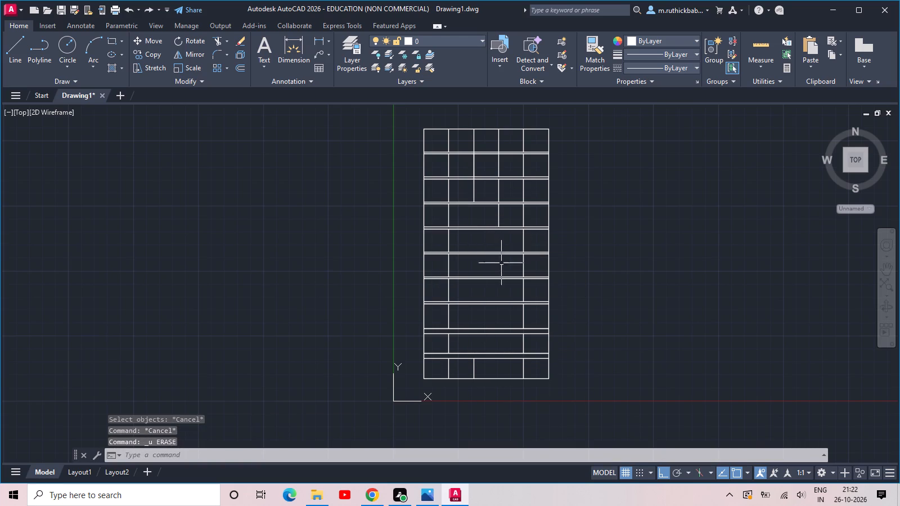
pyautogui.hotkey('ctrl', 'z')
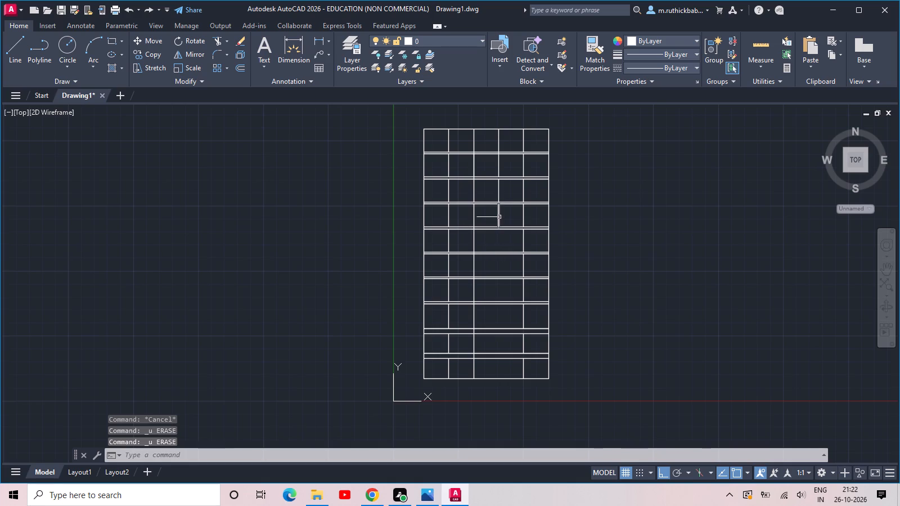
# Stretch the third interior bay line's seventh-storey segment down to the building's base line.
pyautogui.click(499, 217)
pyautogui.click(499, 227)
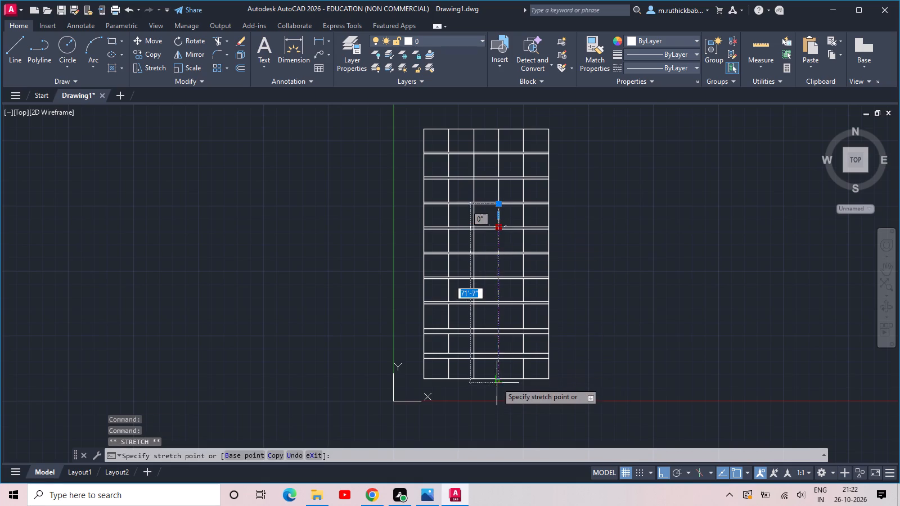
pyautogui.click(497, 381)
pyautogui.press('Escape')
pyautogui.press('Escape')
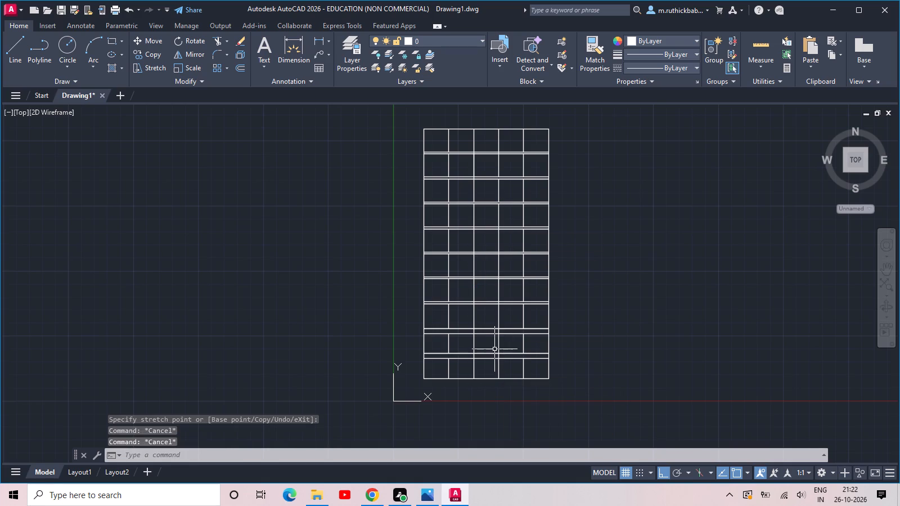
# Trim all floor band lines between the second and third interior bay lines to open the central bay.
pyautogui.write('TR')
pyautogui.press('space')
pyautogui.press('space')
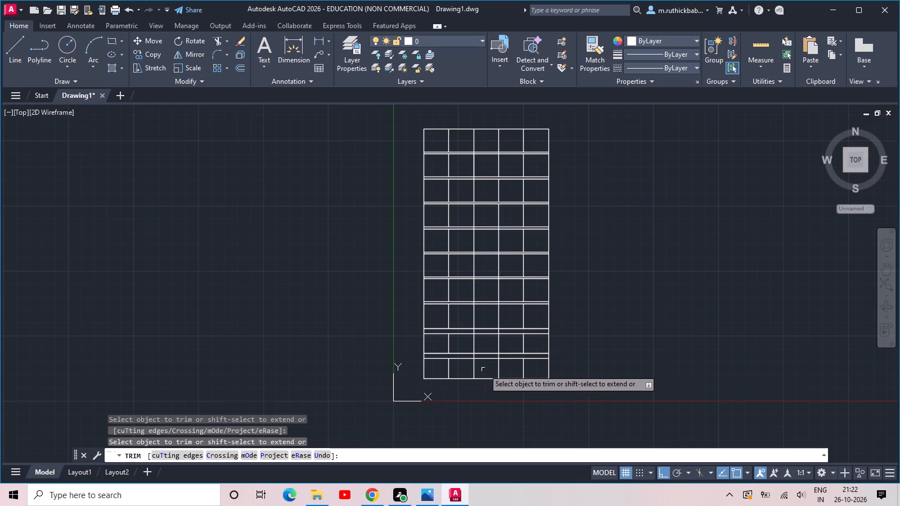
pyautogui.click(485, 369)
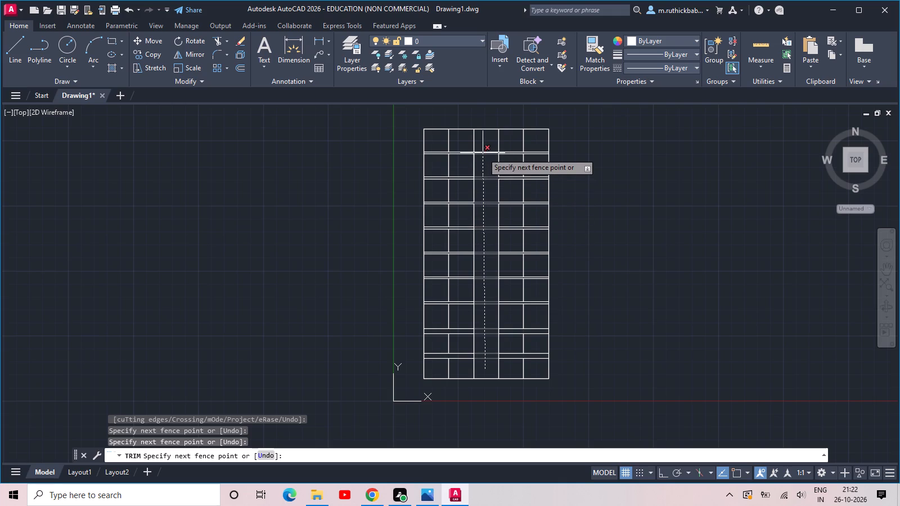
pyautogui.click(482, 147)
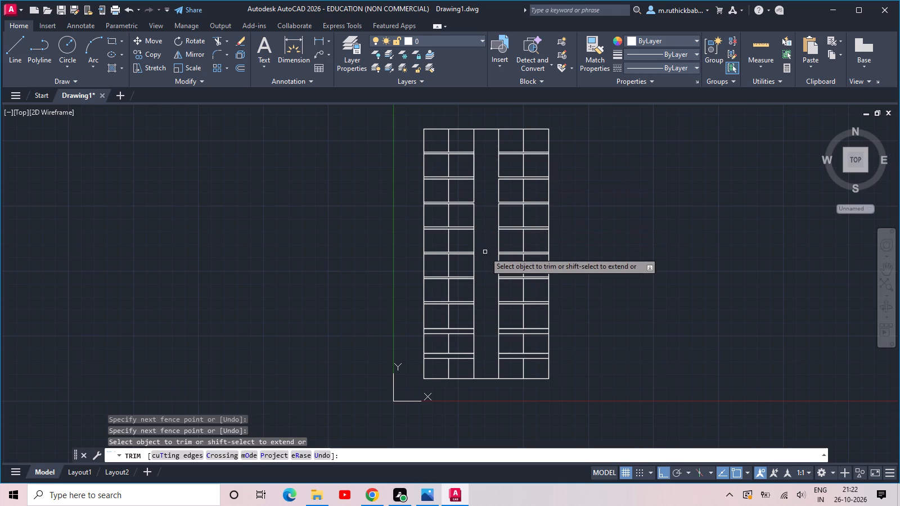
pyautogui.press('Escape')
pyautogui.press('Escape')
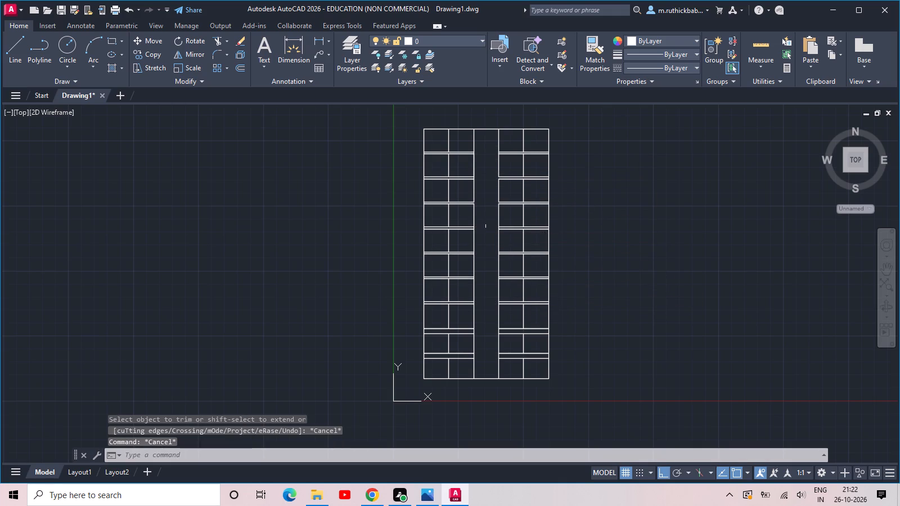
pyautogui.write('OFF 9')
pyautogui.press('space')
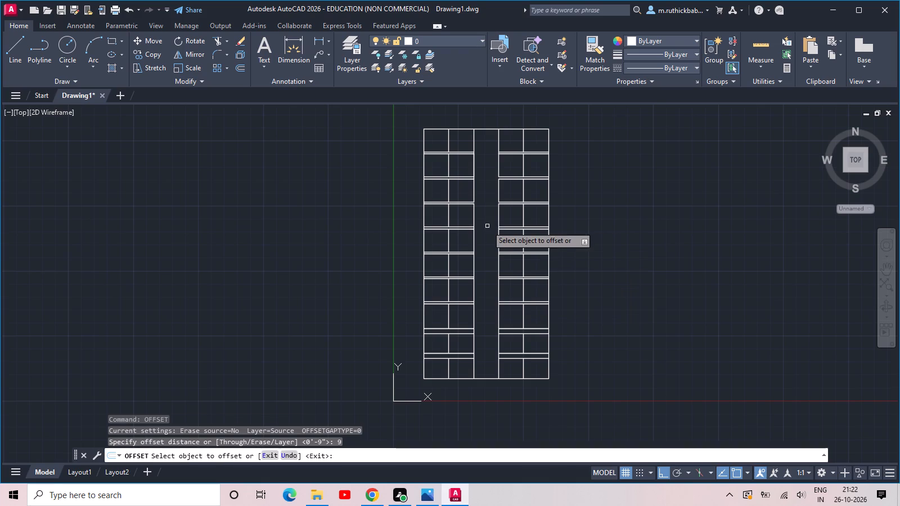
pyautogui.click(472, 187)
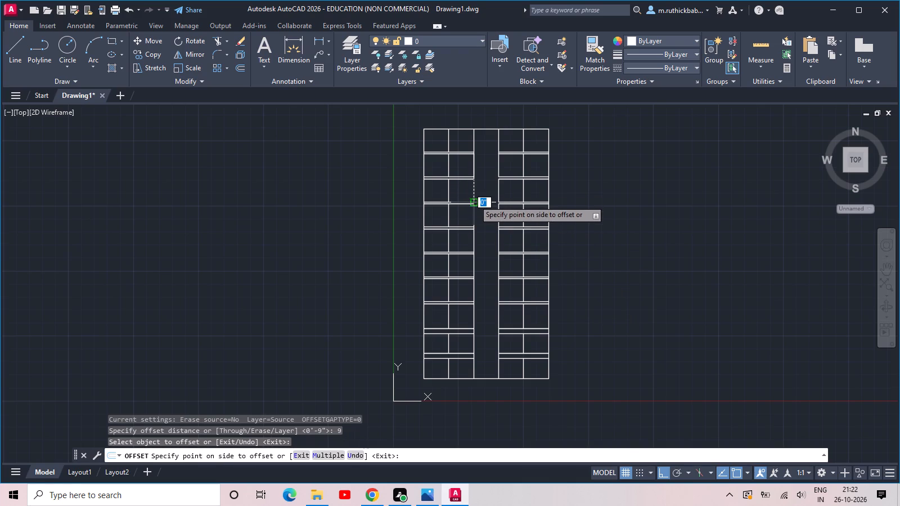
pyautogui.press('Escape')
# Join the second interior bay line's segments over the building's full height.
pyautogui.click(462, 122)
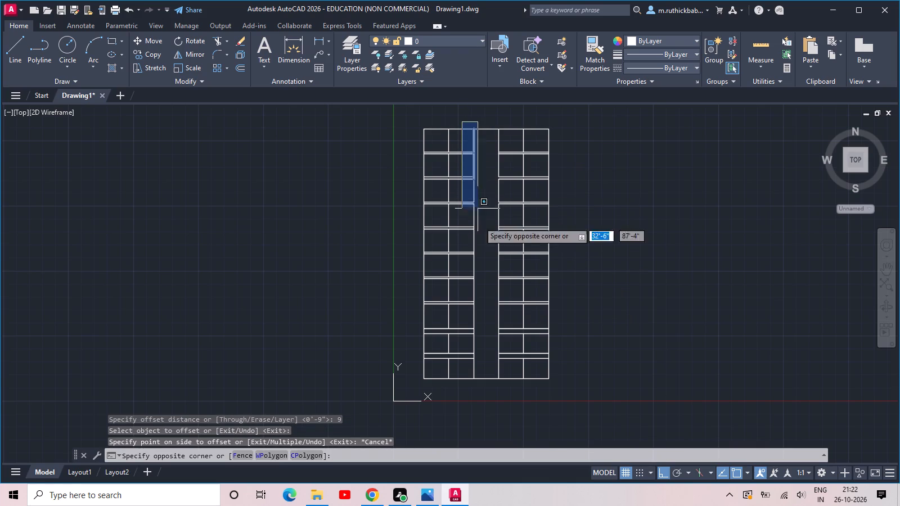
pyautogui.click(487, 394)
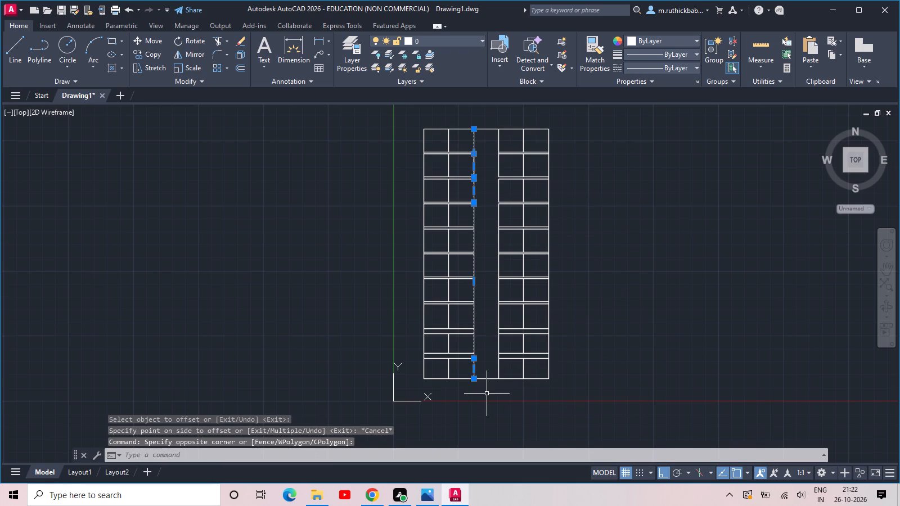
pyautogui.write('J')
pyautogui.press('space')
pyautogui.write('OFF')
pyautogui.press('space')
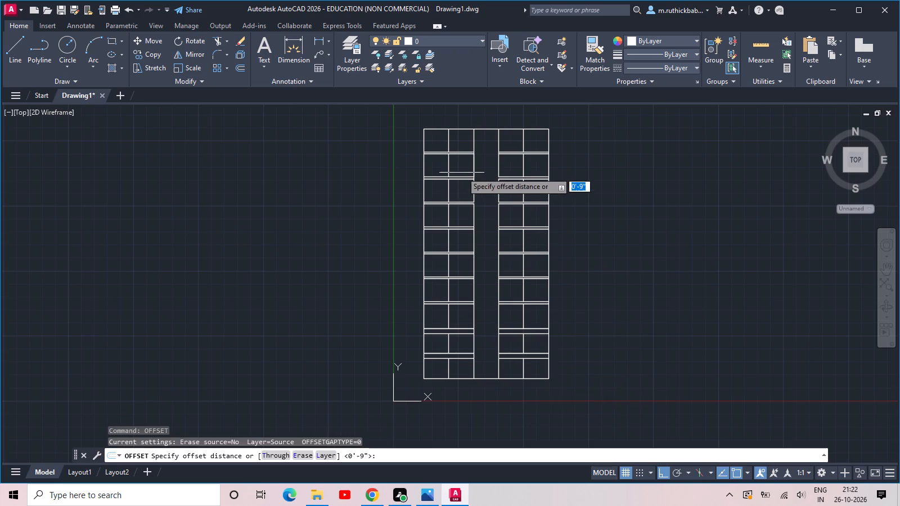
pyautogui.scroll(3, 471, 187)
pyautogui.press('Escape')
# Extend the second interior bay line's ninth-storey segment down across the floor band below it.
pyautogui.scroll(1, 475, 216)
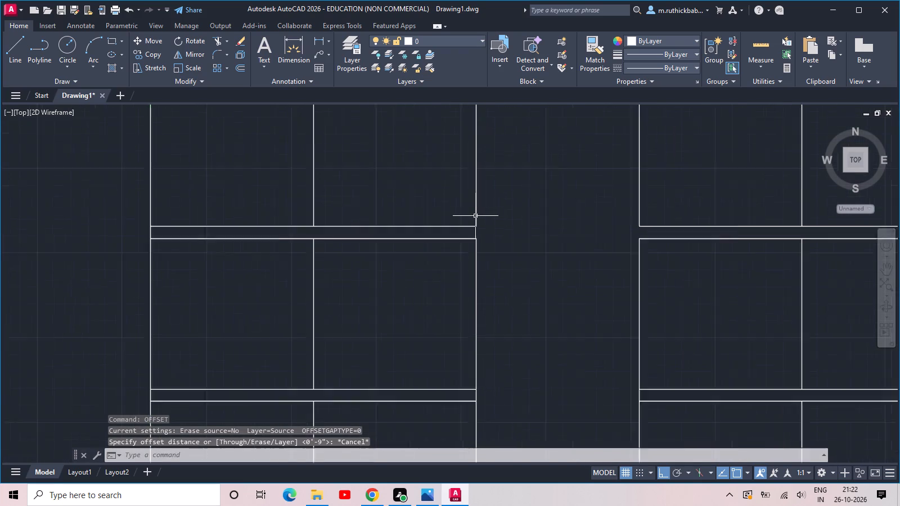
pyautogui.scroll(1, 475, 216)
pyautogui.write('EX')
pyautogui.press('space')
pyautogui.press('space')
pyautogui.click(492, 204)
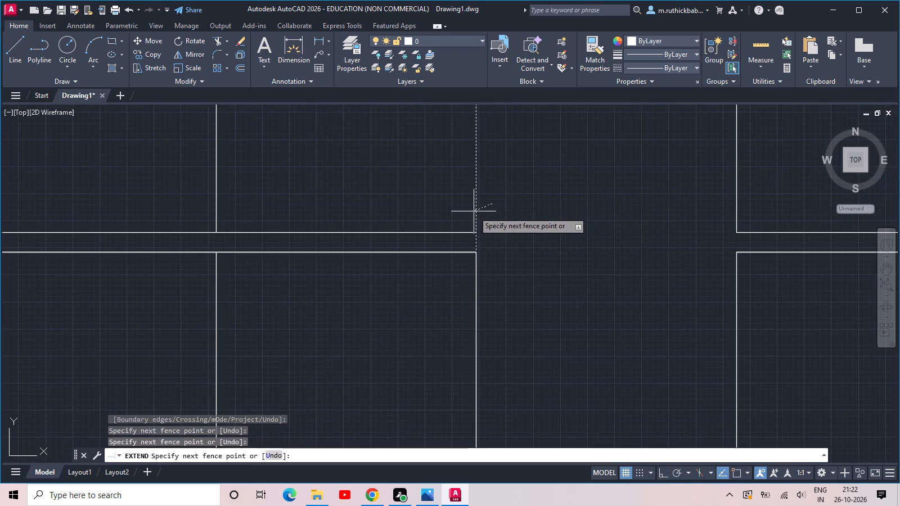
pyautogui.click(465, 211)
pyautogui.press('Escape')
# Join the segments of the second and third interior bay lines over the full height.
pyautogui.scroll(-6, 466, 208)
pyautogui.moveTo(457, 125); pyautogui.dragTo(455, 135)
pyautogui.click(500, 415)
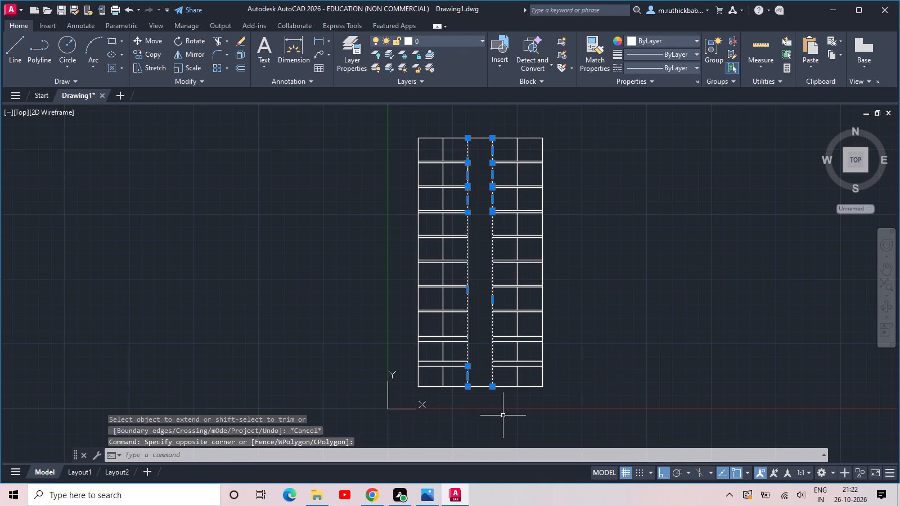
pyautogui.write('J')
pyautogui.press('space')
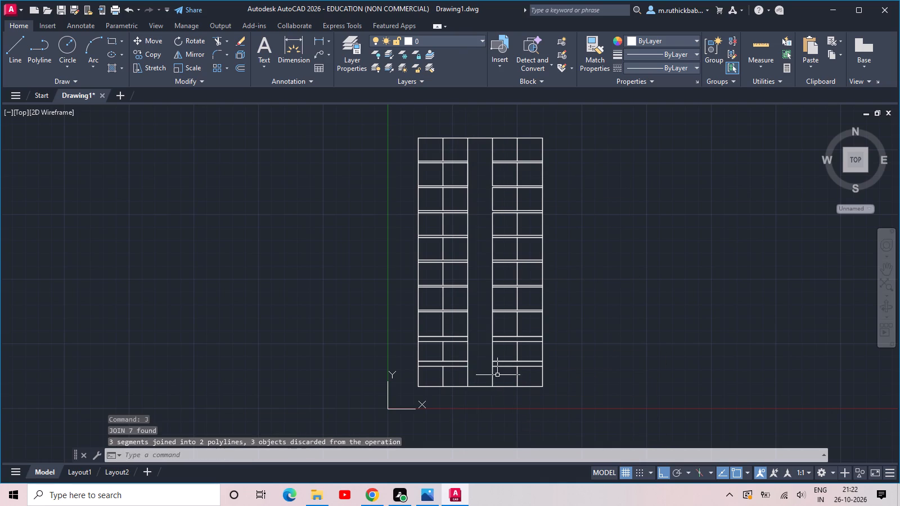
# Extend the third interior bay line's eighth- and ninth-storey segments down across the floor bands below them.
pyautogui.scroll(4, 493, 195)
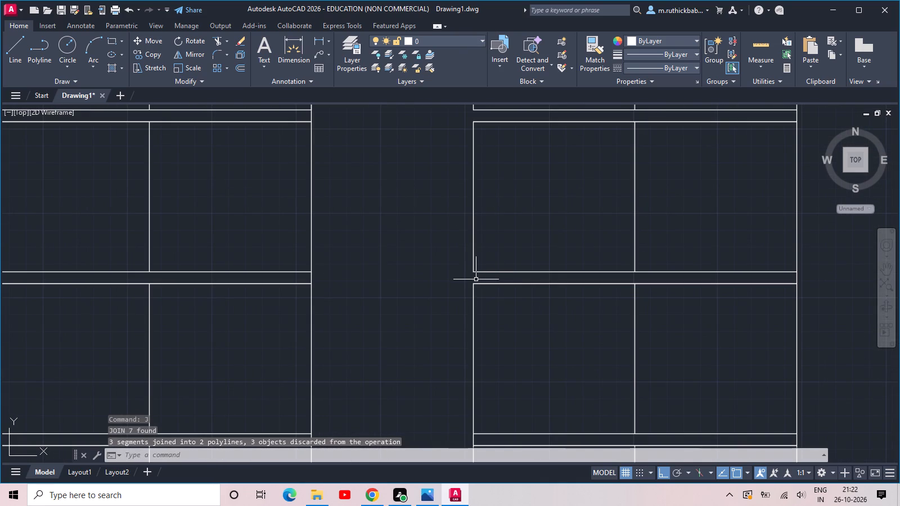
pyautogui.press('e')
pyautogui.press('x')
pyautogui.press('space')
pyautogui.press('space')
pyautogui.click(488, 227)
pyautogui.click(449, 257)
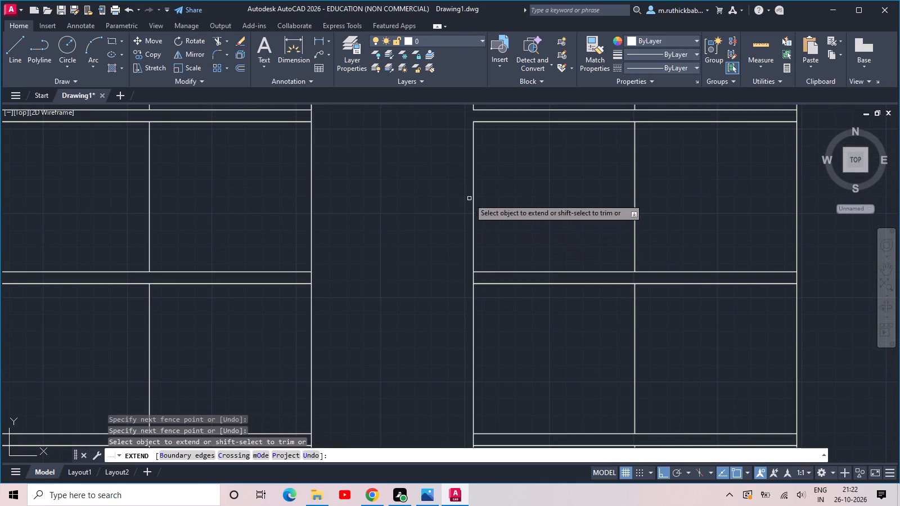
pyautogui.moveTo(469, 198); pyautogui.dragTo(556, 469, button='middle')
pyautogui.click(574, 340)
pyautogui.click(522, 395)
pyautogui.scroll(-3, 522, 391)
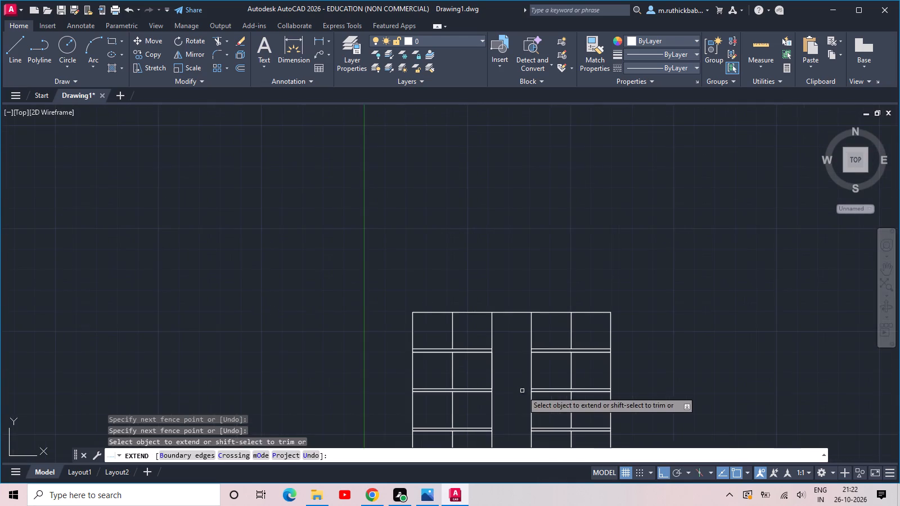
pyautogui.press('Escape')
# Join the segments of both bay lines bordering the open central bay again, from roof to base.
pyautogui.moveTo(522, 390); pyautogui.dragTo(507, 234, button='middle')
pyautogui.scroll(-2, 509, 188)
pyautogui.moveTo(522, 263); pyautogui.dragTo(503, 247, button='middle')
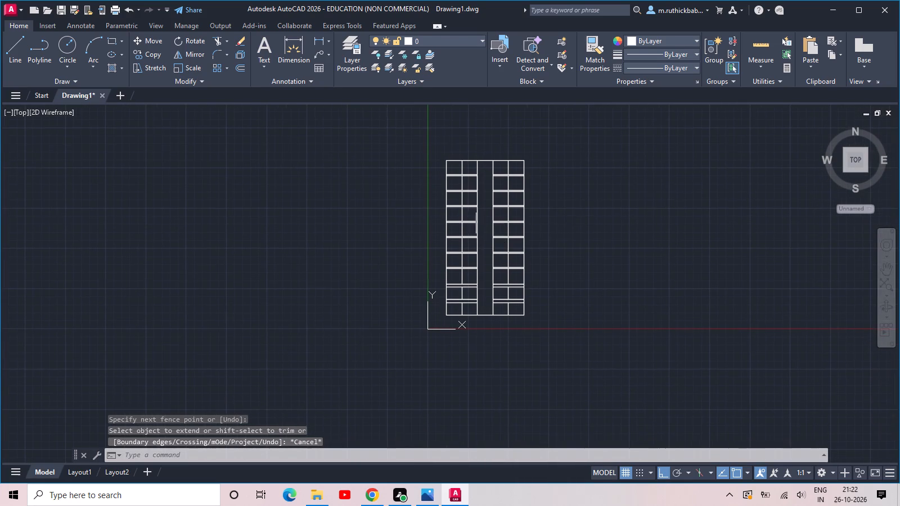
pyautogui.click(470, 151)
pyautogui.click(499, 338)
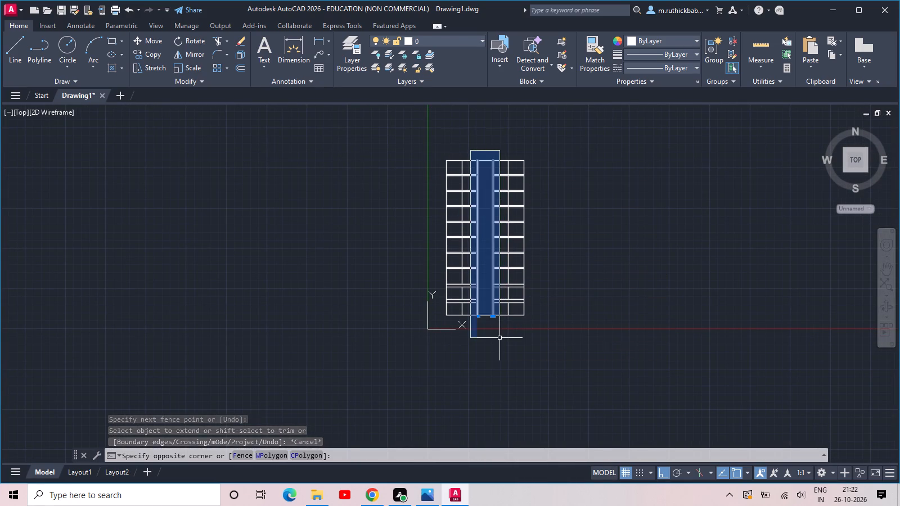
pyautogui.write('J')
pyautogui.press('space')
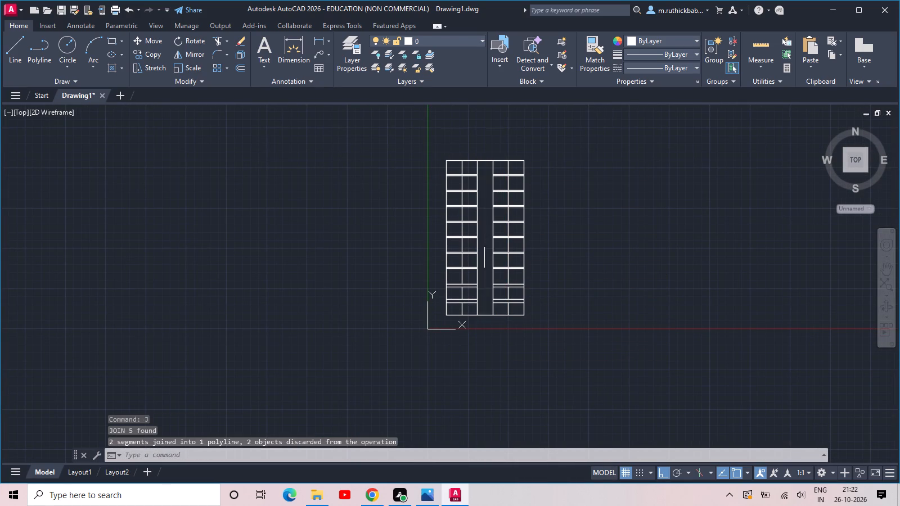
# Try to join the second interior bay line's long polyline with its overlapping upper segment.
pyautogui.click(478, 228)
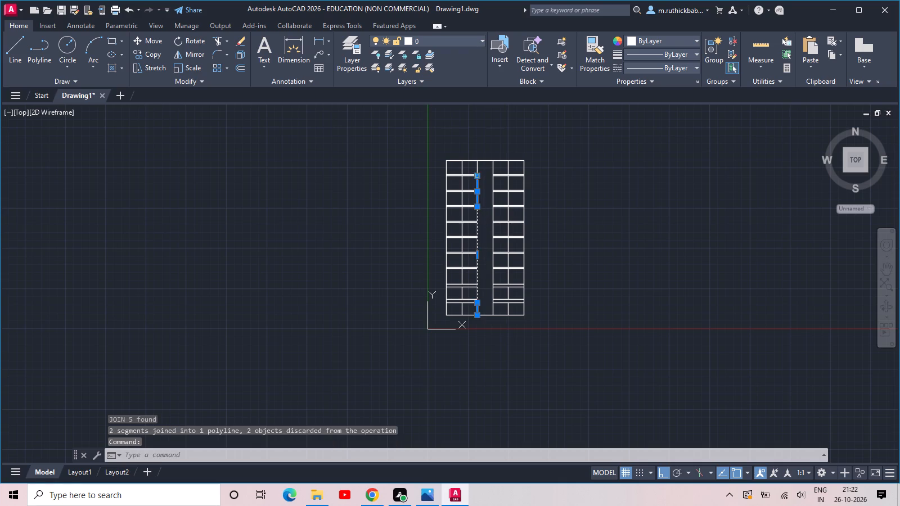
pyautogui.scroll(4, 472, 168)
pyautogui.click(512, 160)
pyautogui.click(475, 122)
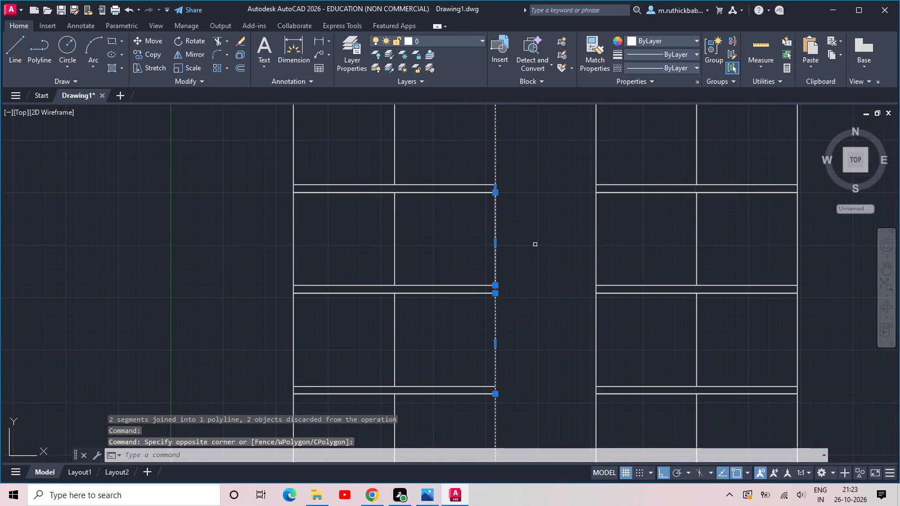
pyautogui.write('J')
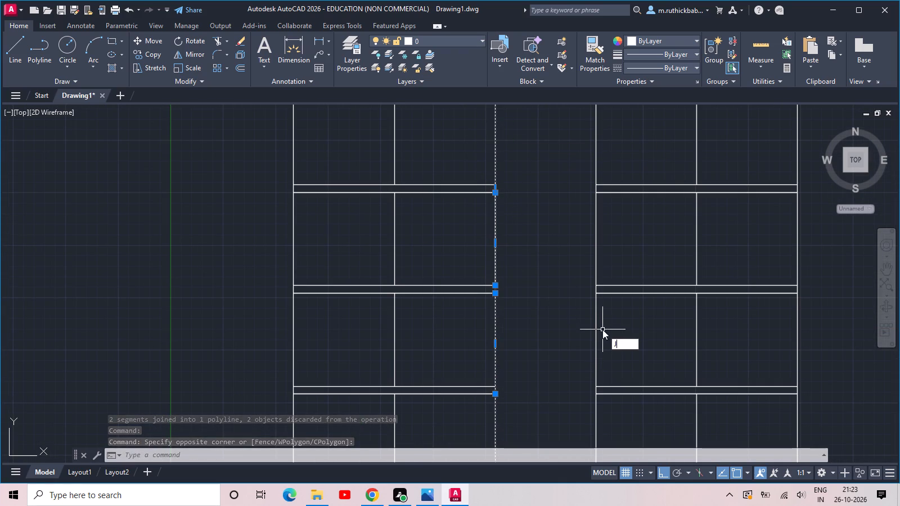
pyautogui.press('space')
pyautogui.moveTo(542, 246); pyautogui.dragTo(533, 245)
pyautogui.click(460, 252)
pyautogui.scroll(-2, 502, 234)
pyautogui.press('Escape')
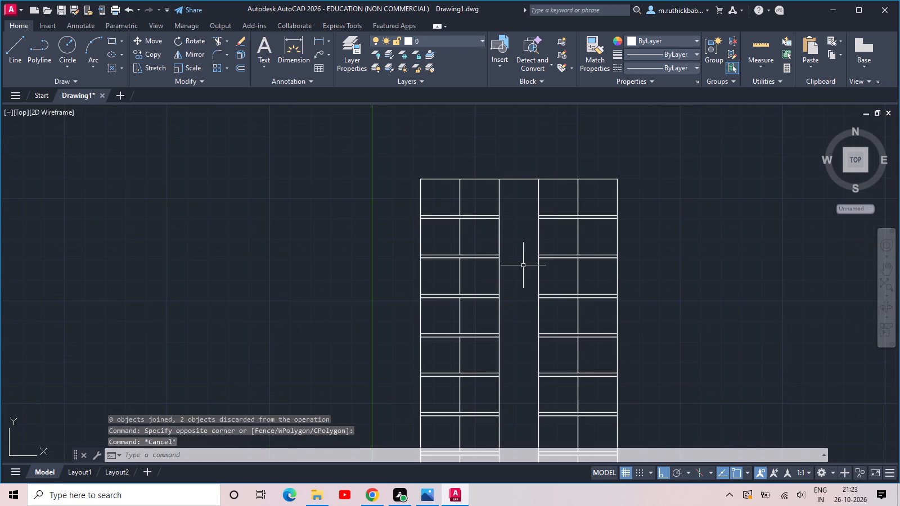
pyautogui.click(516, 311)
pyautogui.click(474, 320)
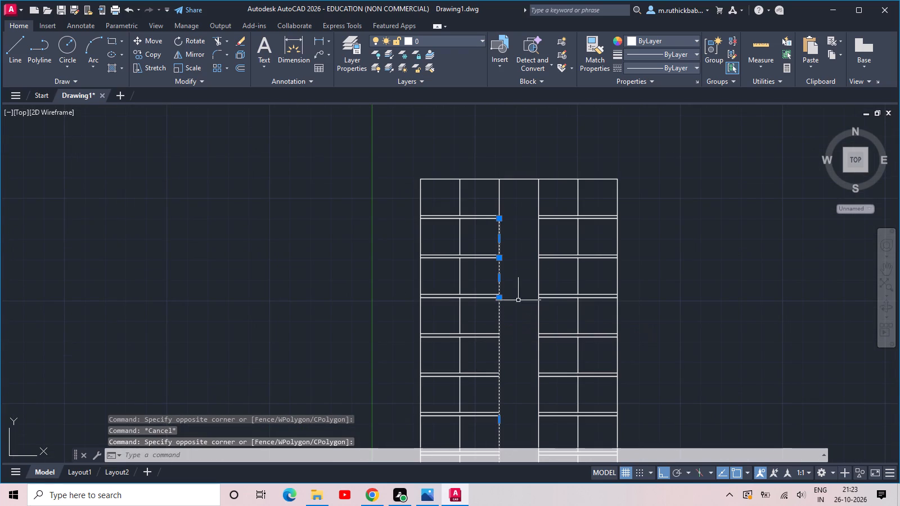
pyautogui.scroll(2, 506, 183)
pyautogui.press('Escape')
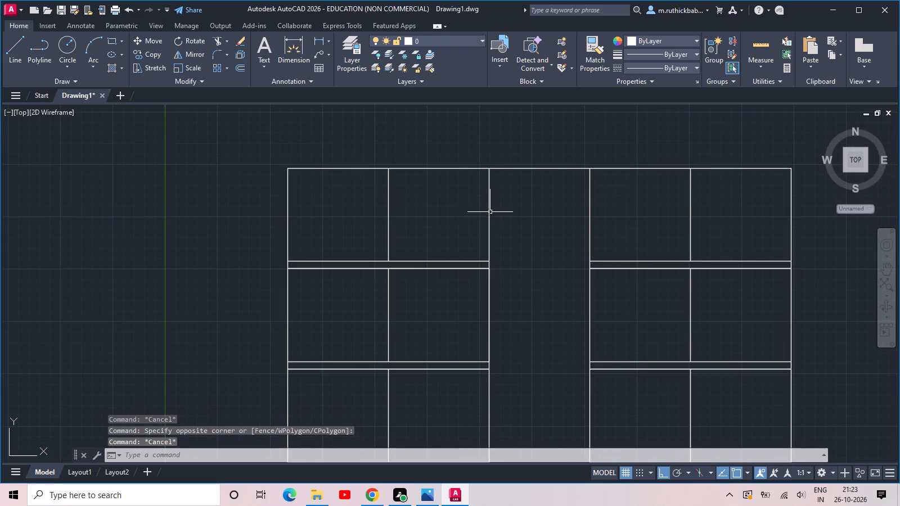
# Erase the second interior bay line's overlapping segment spanning the tenth and ninth storeys.
pyautogui.click(489, 213)
pyautogui.scroll(-1, 489, 213)
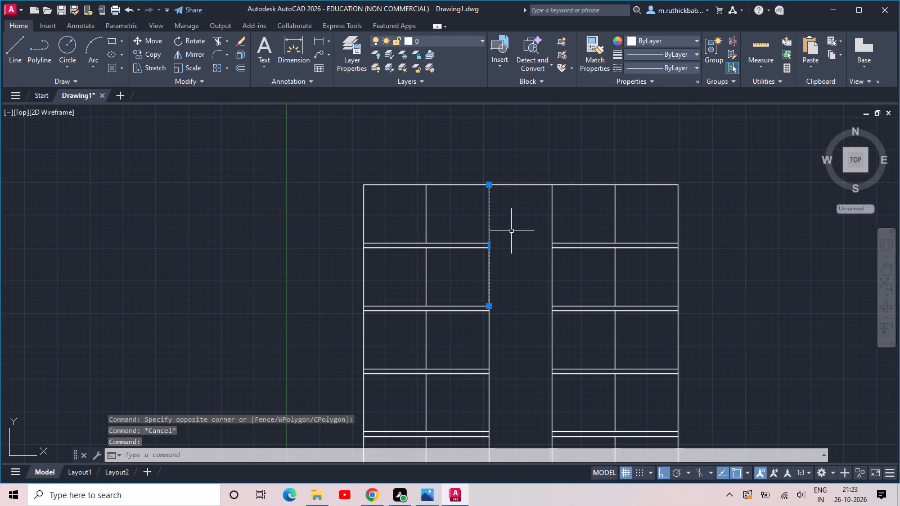
pyautogui.press('Delete')
# Stretch the top end of the second interior bay line from the tenth-storey floor band up to the roof line.
pyautogui.click(496, 281)
pyautogui.moveTo(455, 291); pyautogui.dragTo(457, 284)
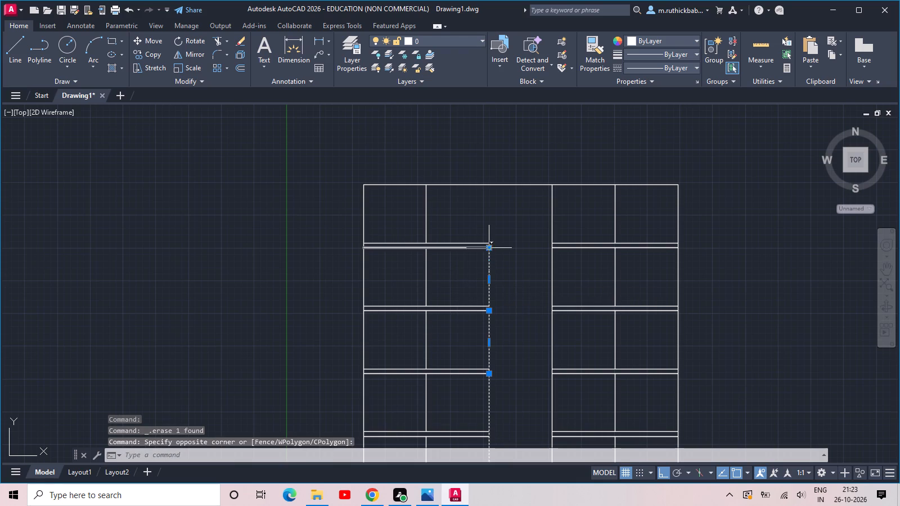
pyautogui.click(488, 247)
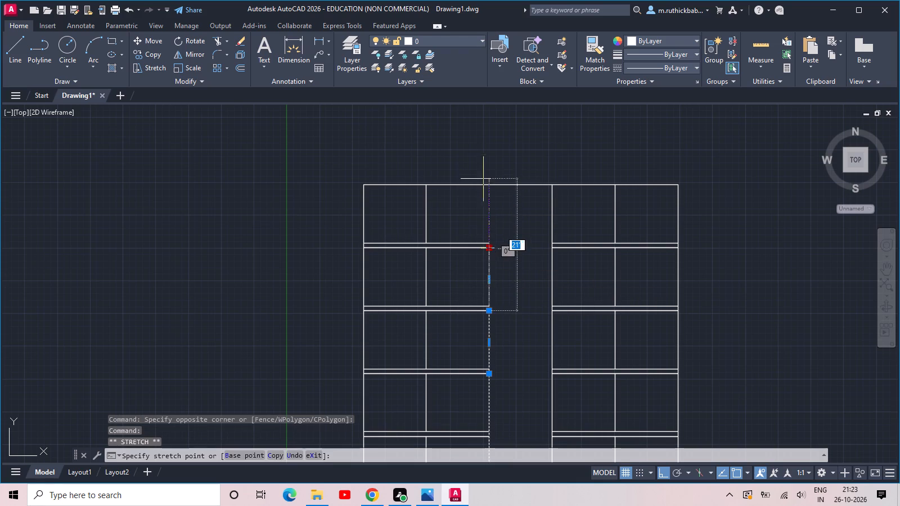
pyautogui.click(489, 186)
pyautogui.scroll(-3, 489, 184)
pyautogui.press('Escape')
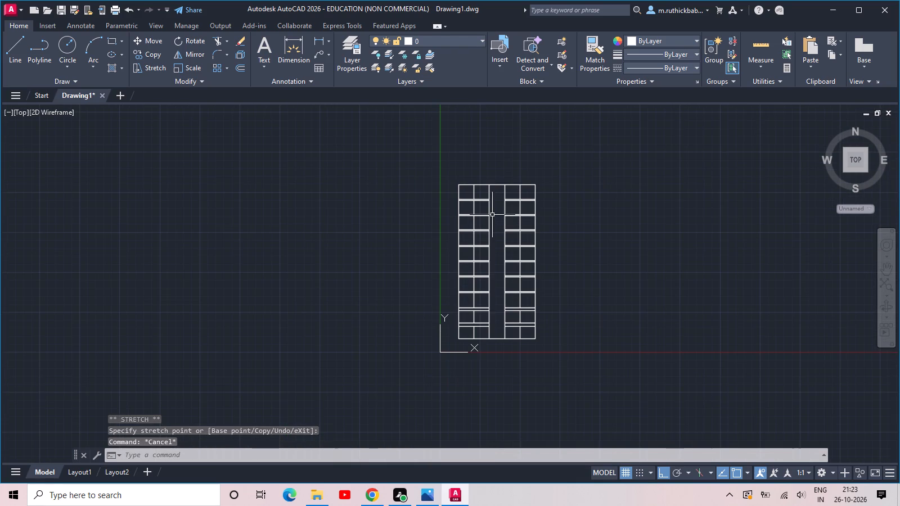
# Offset the second interior bay line 18 inches into the central bay, that copy 6 inches further, and that one another 18 inches.
pyautogui.scroll(3, 492, 214)
pyautogui.write('OFF')
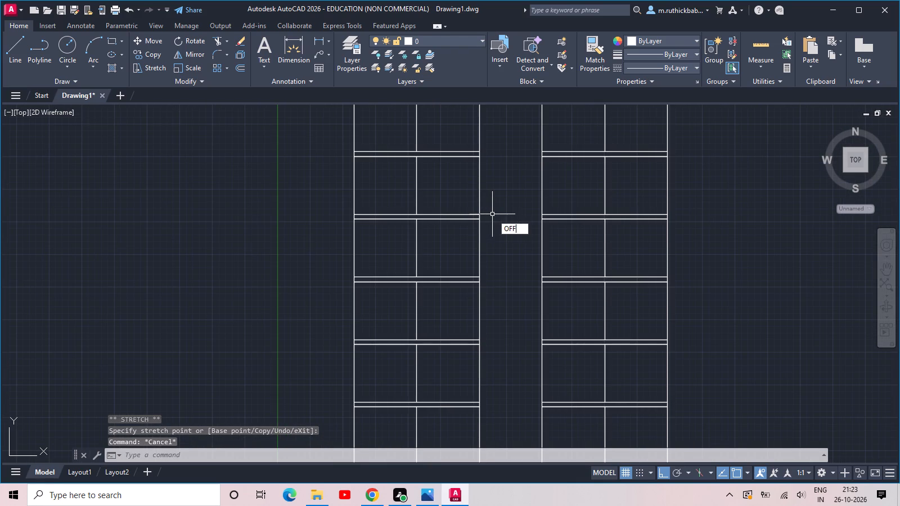
pyautogui.press('space')
pyautogui.write('18')
pyautogui.press('space')
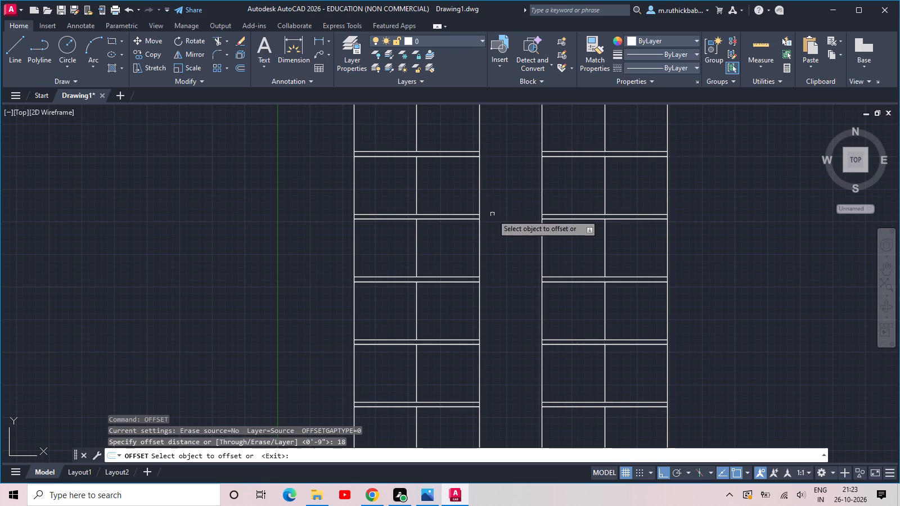
pyautogui.click(480, 194)
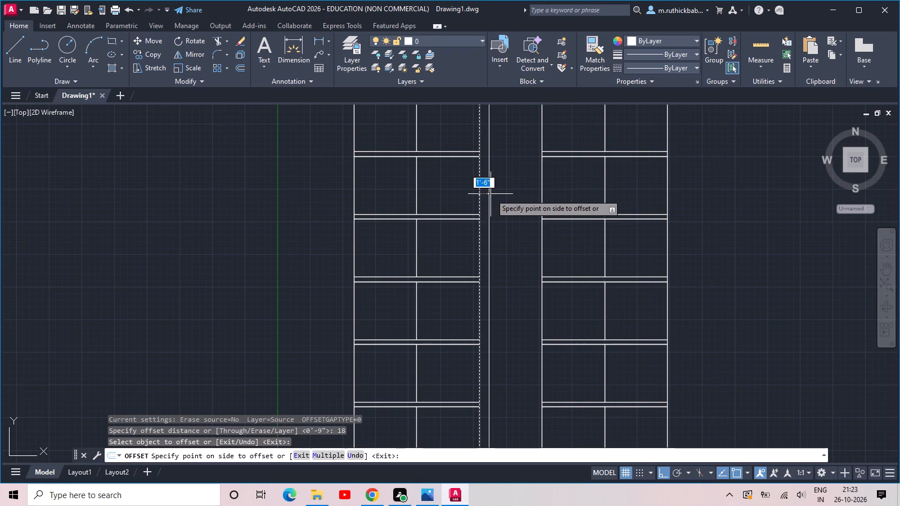
pyautogui.click(490, 194)
pyautogui.click(489, 201)
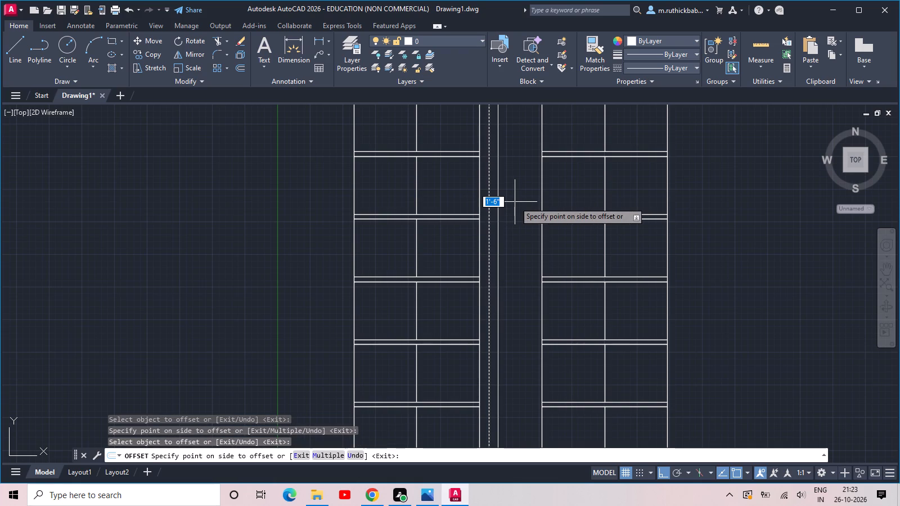
pyautogui.press('4')
pyautogui.press('BackSpace')
pyautogui.press('6')
pyautogui.press('Return')
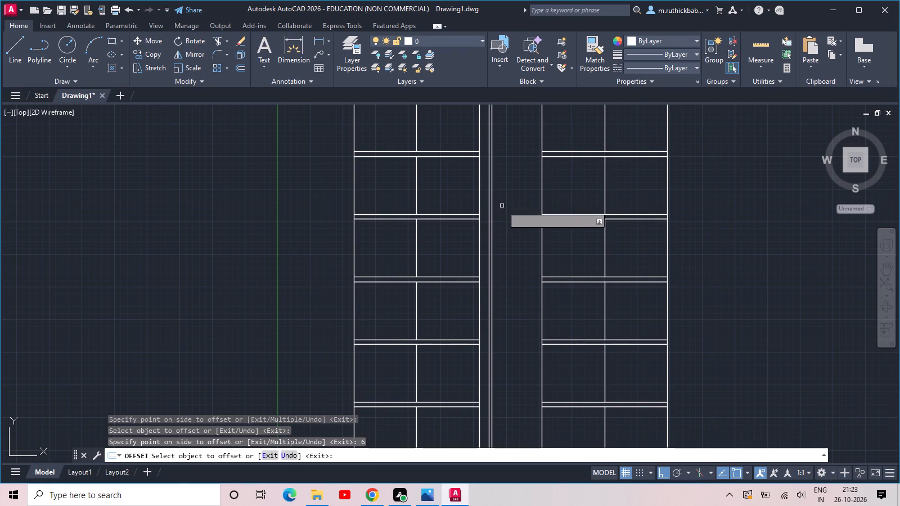
pyautogui.click(493, 216)
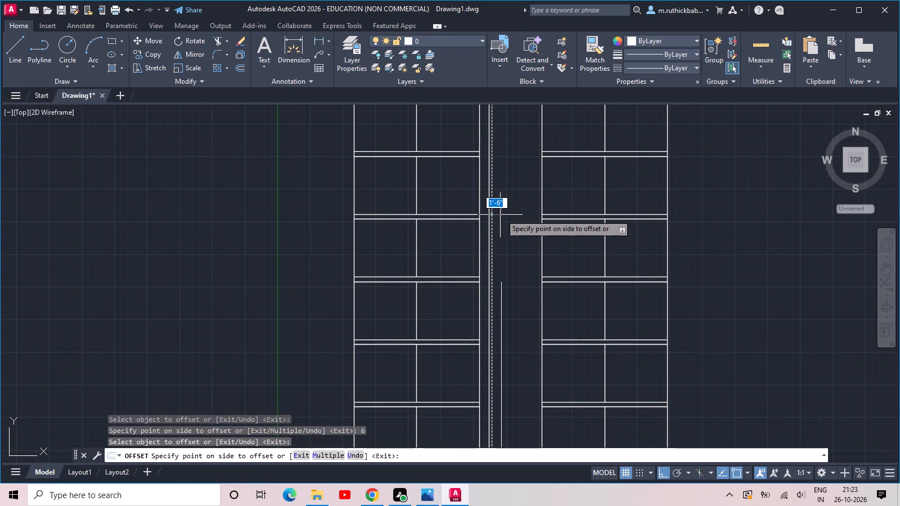
pyautogui.click(501, 214)
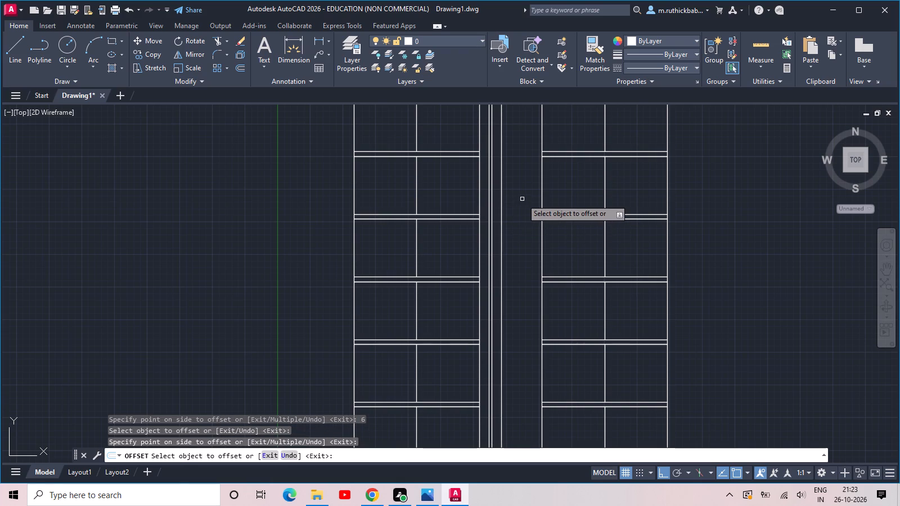
# Offset the third interior bay line 2' into the central bay.
pyautogui.scroll(-1, 522, 199)
pyautogui.click(535, 222)
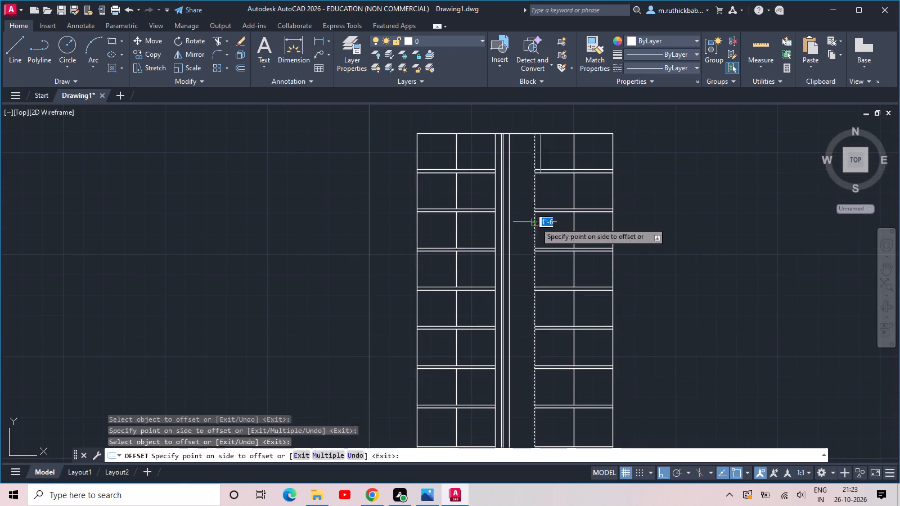
pyautogui.write("2'")
pyautogui.press('Return')
pyautogui.press('Escape')
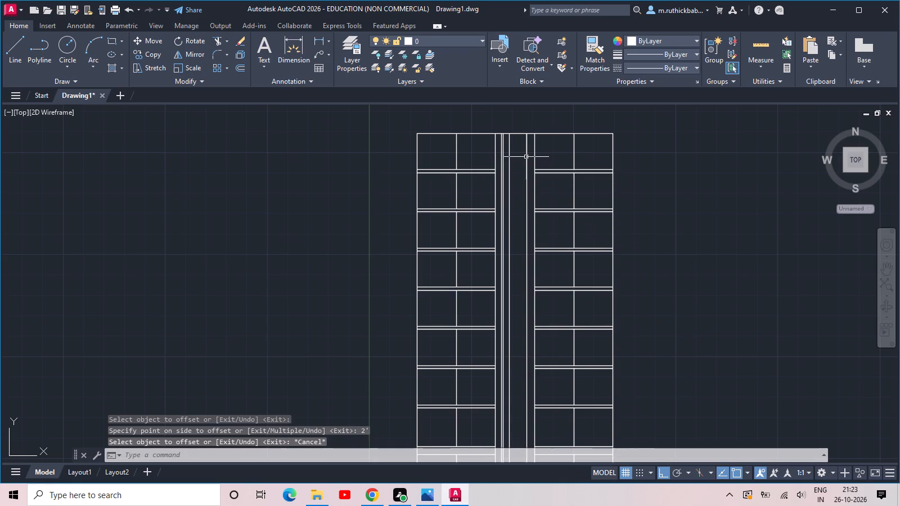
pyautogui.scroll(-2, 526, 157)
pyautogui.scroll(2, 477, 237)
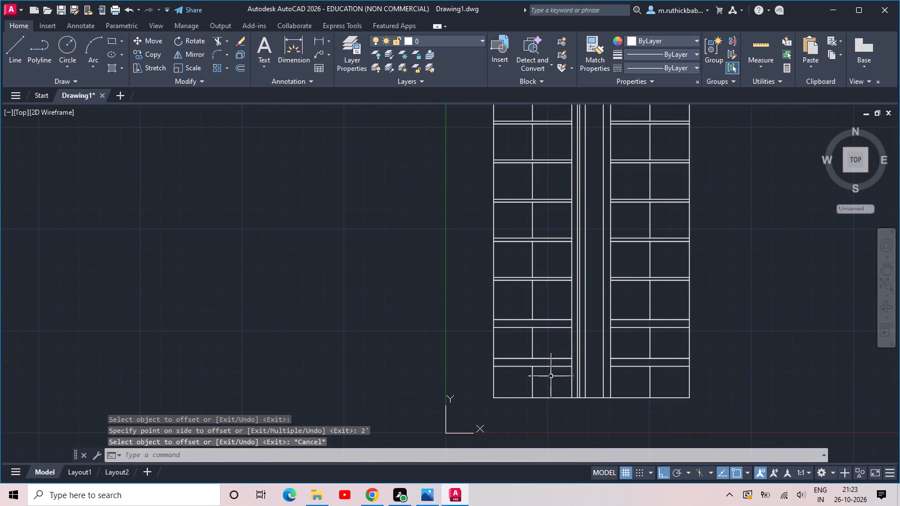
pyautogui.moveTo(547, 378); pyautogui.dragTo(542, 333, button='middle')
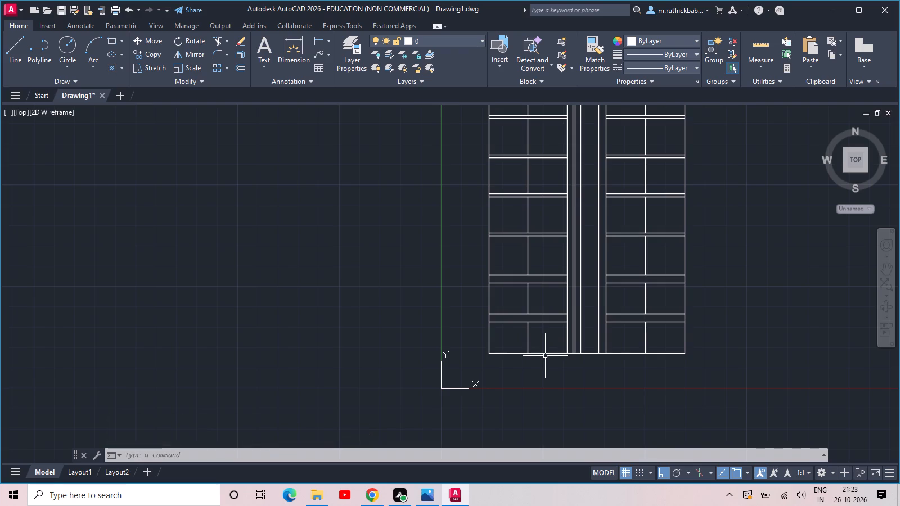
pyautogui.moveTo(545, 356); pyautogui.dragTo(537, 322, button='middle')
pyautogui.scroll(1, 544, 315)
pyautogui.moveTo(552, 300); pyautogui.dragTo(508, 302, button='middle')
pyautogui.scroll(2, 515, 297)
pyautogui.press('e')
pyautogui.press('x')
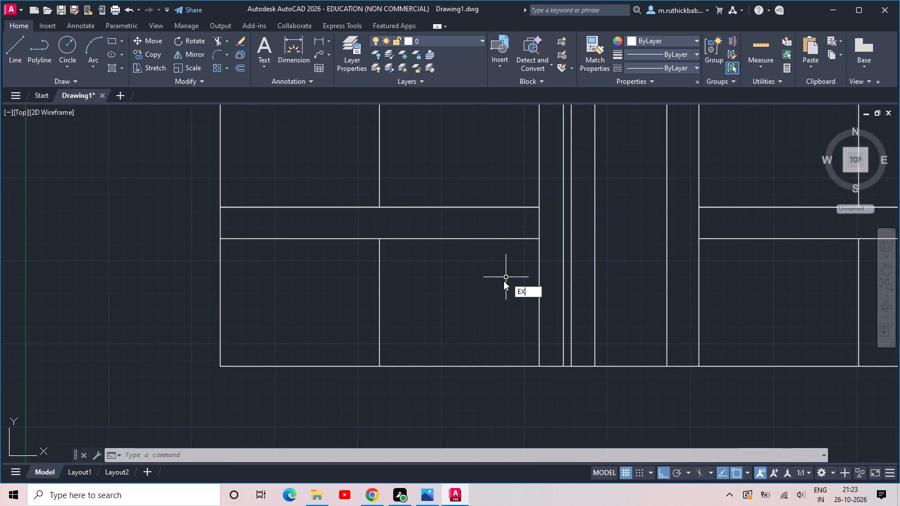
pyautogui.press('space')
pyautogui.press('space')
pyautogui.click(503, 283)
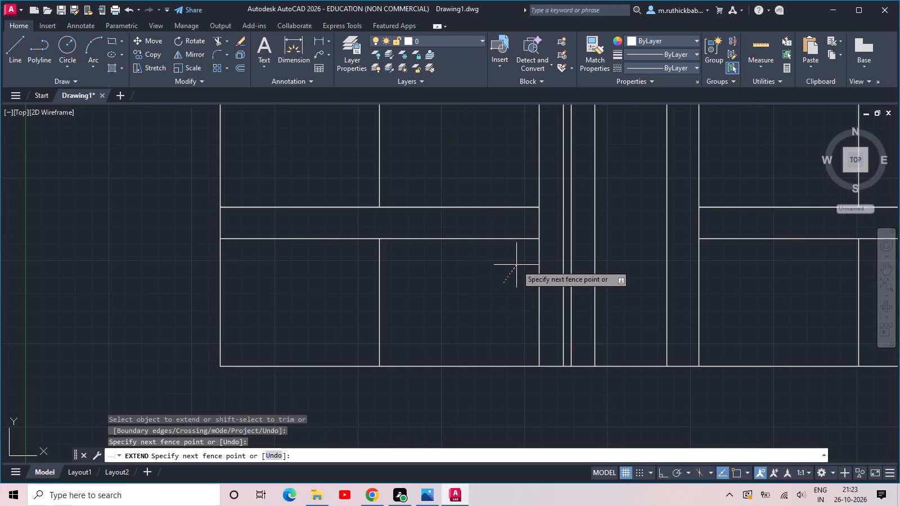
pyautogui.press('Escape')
# Extend the lower line of the lowest floor band across the central bay, using the third interior bay line as boundary edge.
pyautogui.press('space')
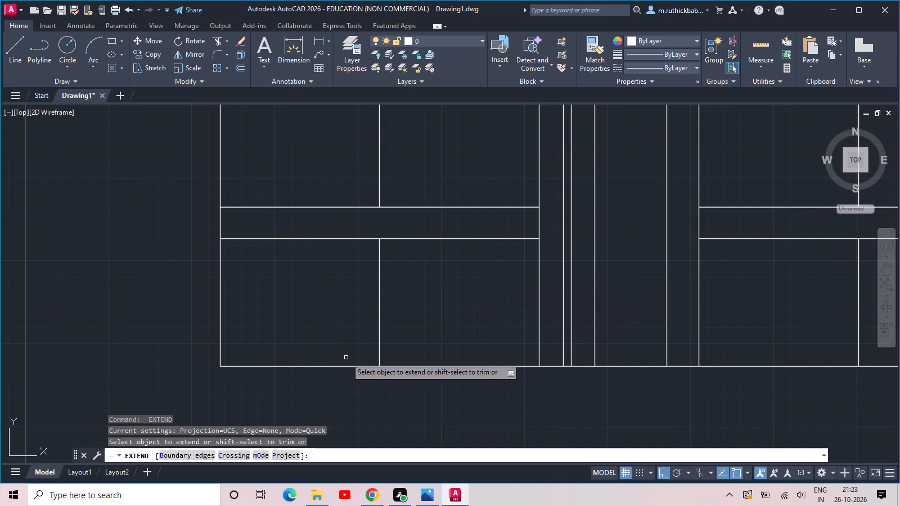
pyautogui.click(174, 458)
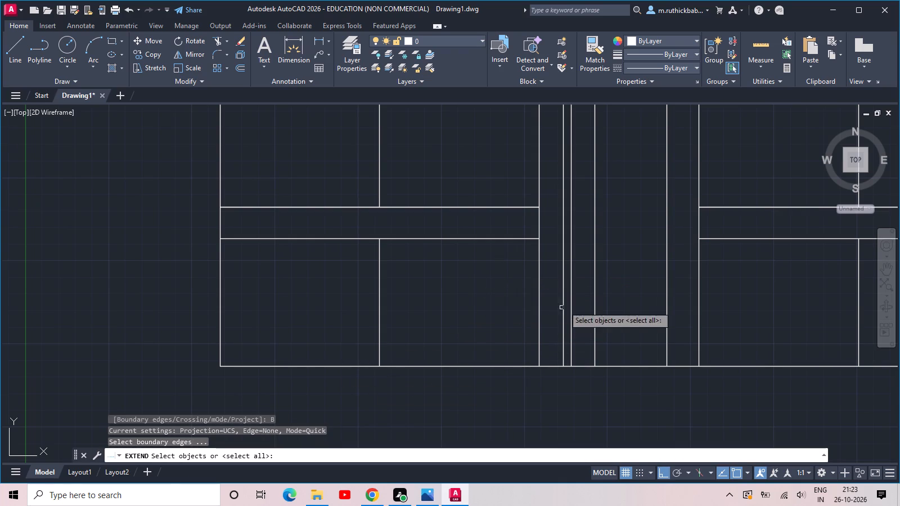
pyautogui.click(699, 246)
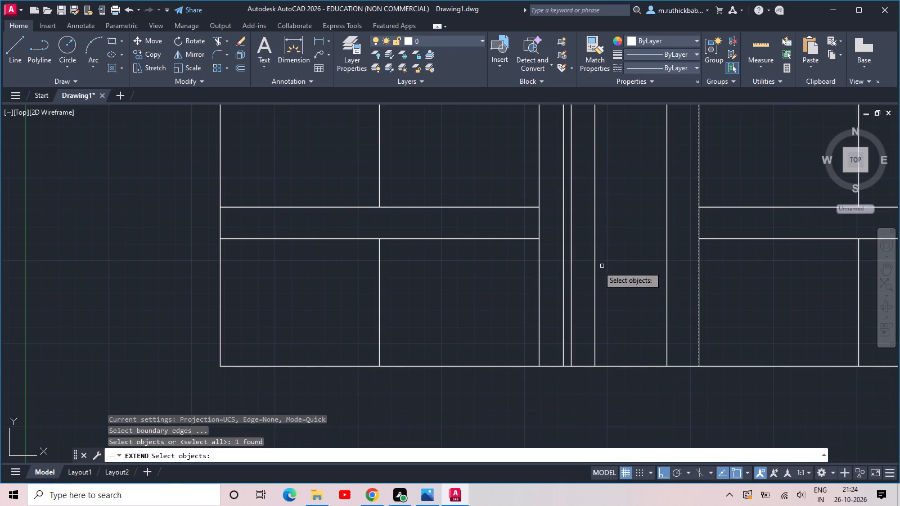
pyautogui.press('space')
pyautogui.click(517, 238)
pyautogui.press('space')
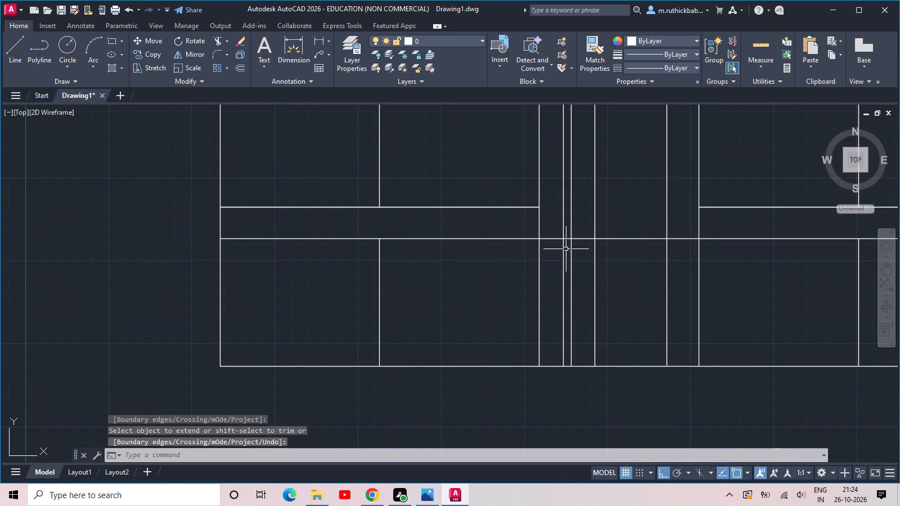
# Trim the four offset verticals and both lines bordering the central bay away below the lowest floor band.
pyautogui.write('TR')
pyautogui.press('space')
pyautogui.press('space')
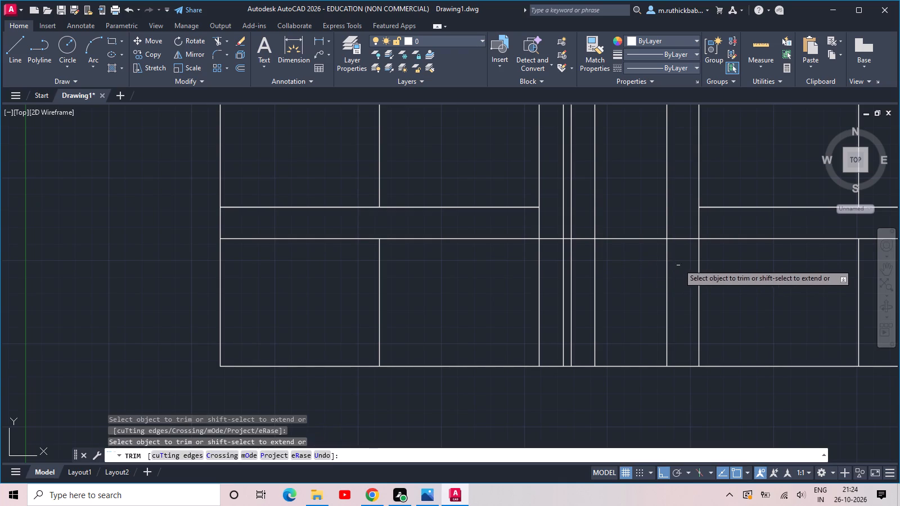
pyautogui.click(679, 263)
pyautogui.click(558, 268)
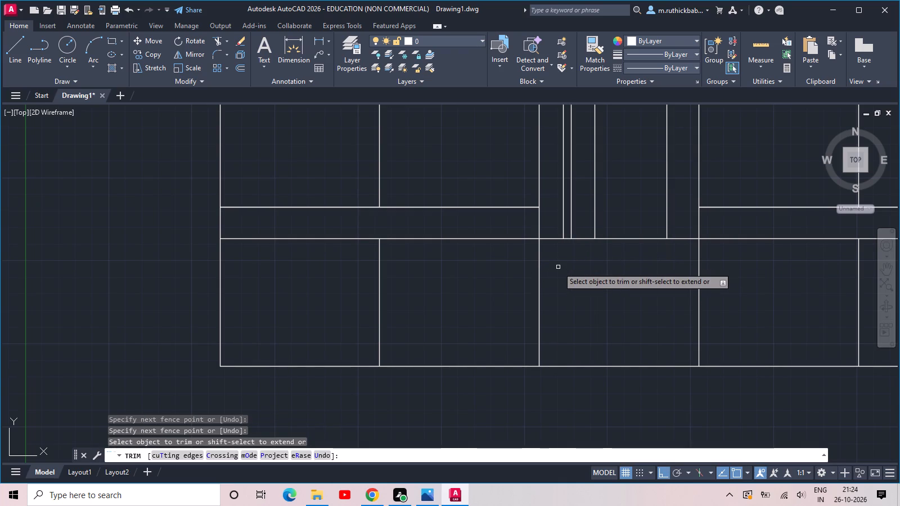
pyautogui.press('Escape')
pyautogui.press('Escape')
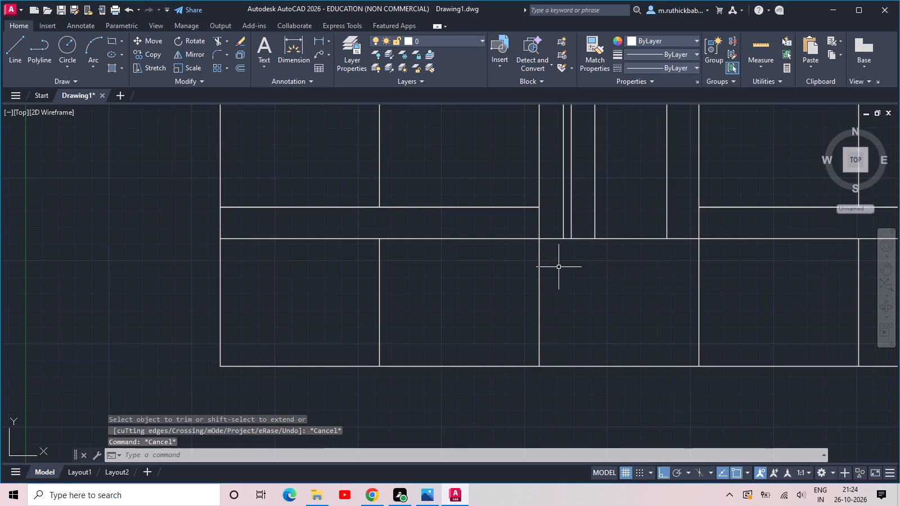
pyautogui.write('TR')
pyautogui.press('space')
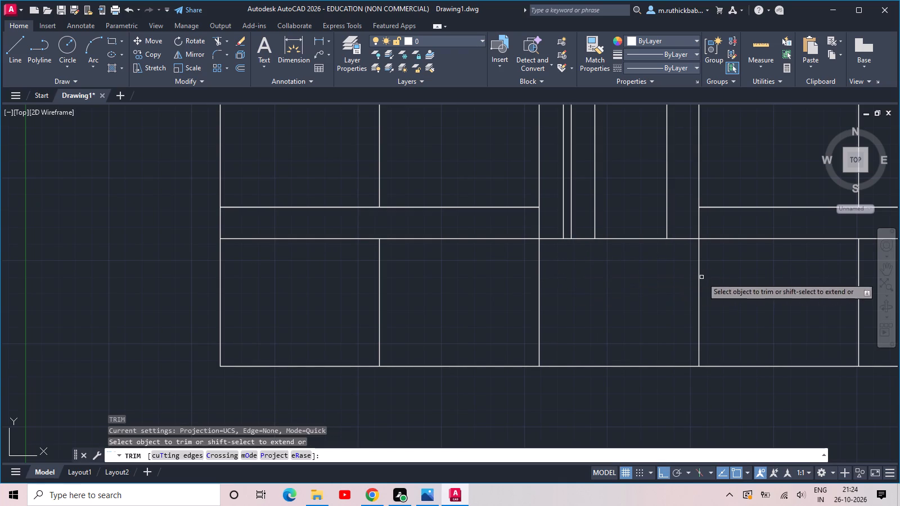
pyautogui.click(727, 274)
pyautogui.click(503, 295)
pyautogui.press('Escape')
# Draw a rectangle about 13'-3" wide and 8' high in the middle of the ground storey, from base line to floor band.
pyautogui.press('r')
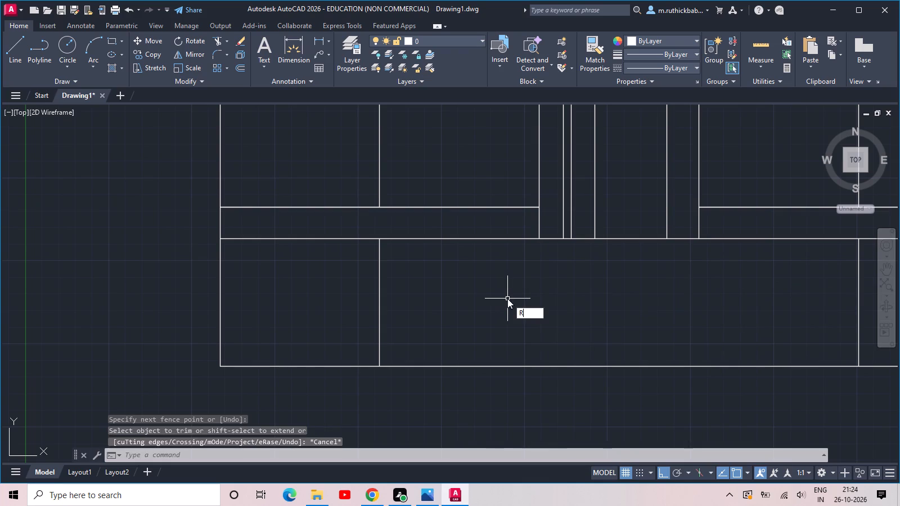
pyautogui.press('e')
pyautogui.press('c')
pyautogui.press('space')
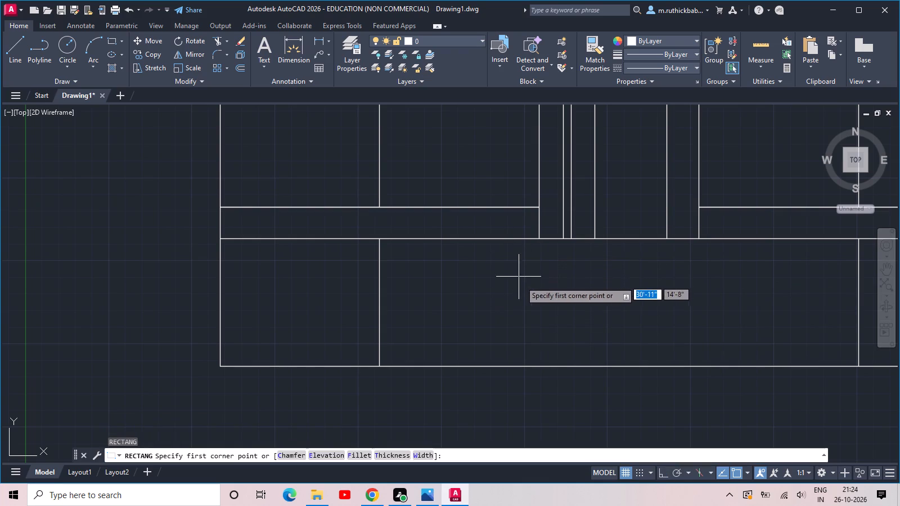
pyautogui.click(512, 367)
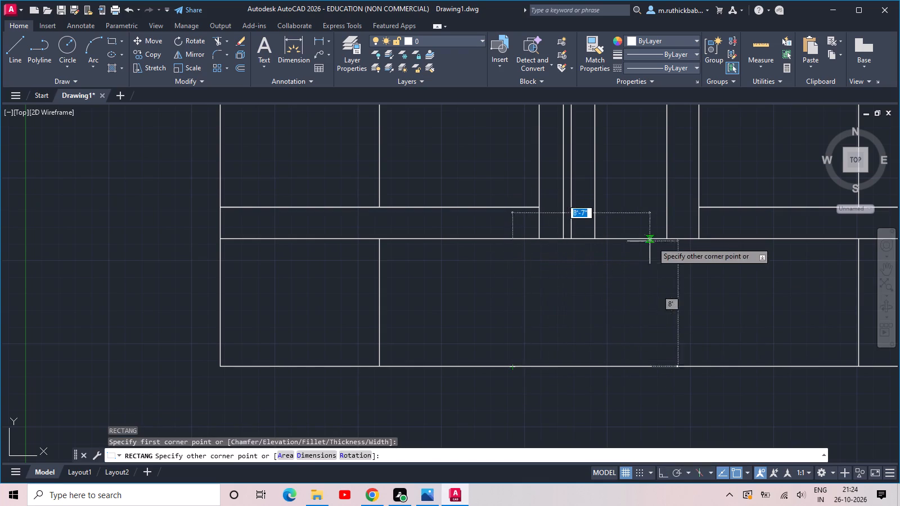
pyautogui.click(724, 239)
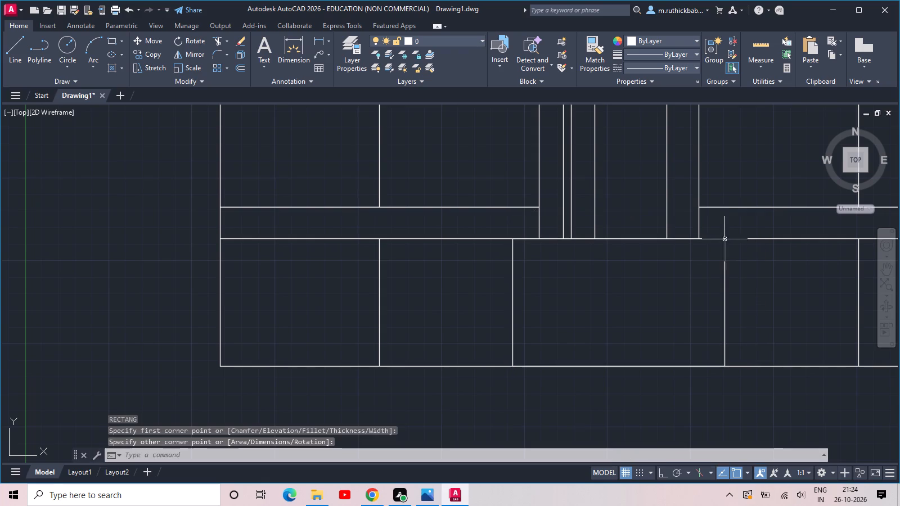
# Offset the ground-storey rectangle 6 inches inward.
pyautogui.click(524, 313)
pyautogui.click(486, 296)
pyautogui.write('OFF')
pyautogui.press('space')
pyautogui.write('6')
pyautogui.press('space')
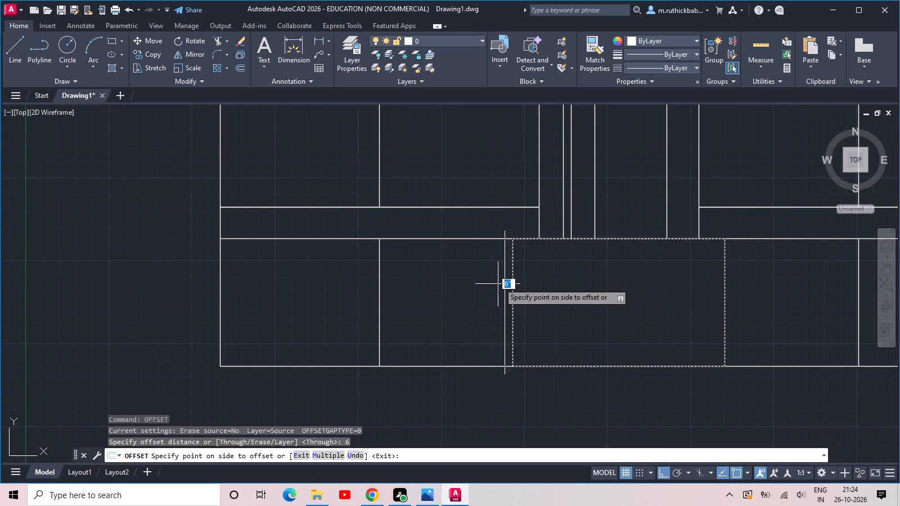
pyautogui.click(532, 299)
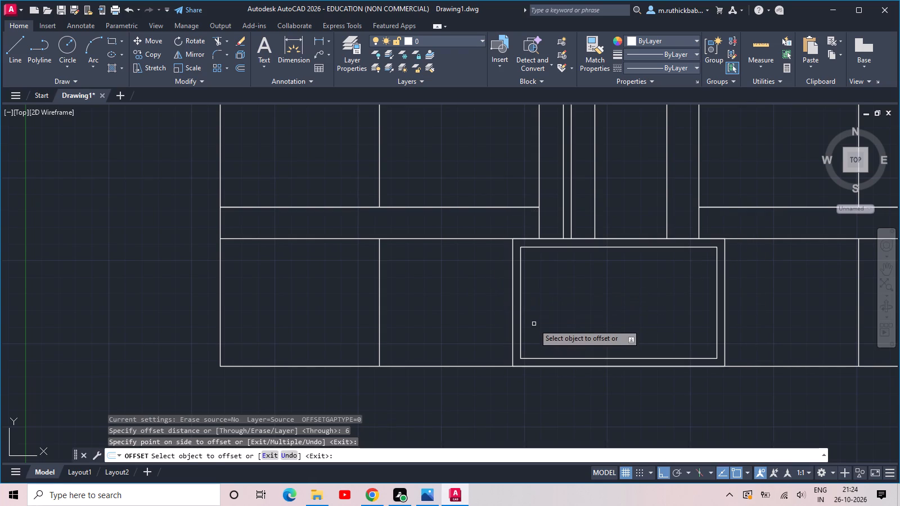
pyautogui.scroll(2, 534, 329)
pyautogui.press('Escape')
# Explode the inner ground-storey rectangle into separate lines.
pyautogui.click(611, 412)
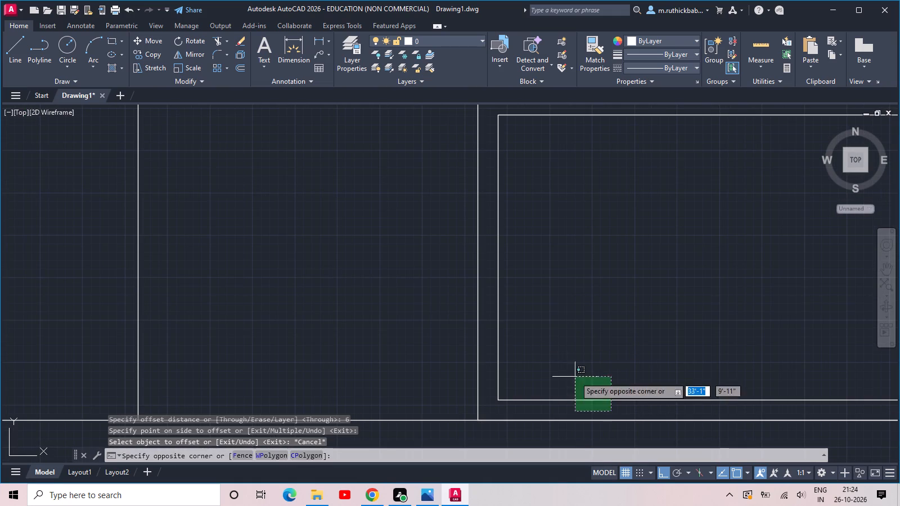
pyautogui.click(575, 375)
pyautogui.write('X')
pyautogui.press('space')
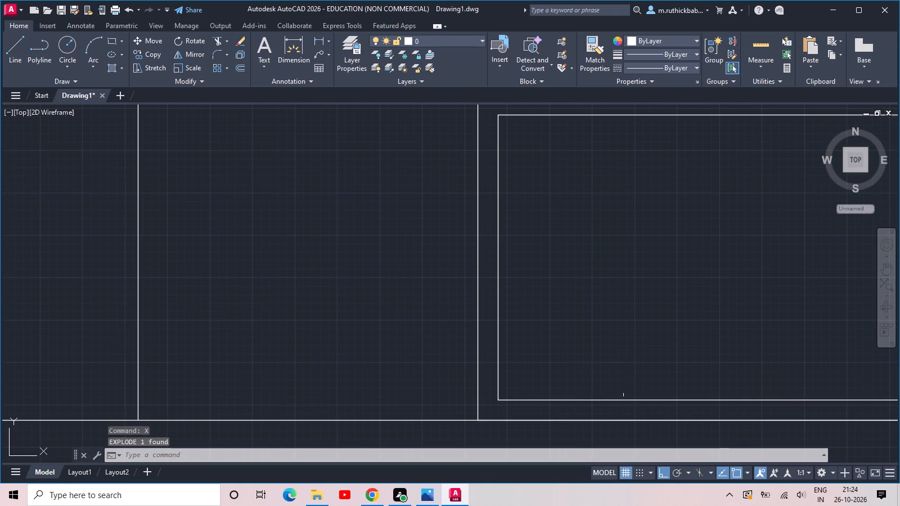
pyautogui.scroll(-2, 616, 385)
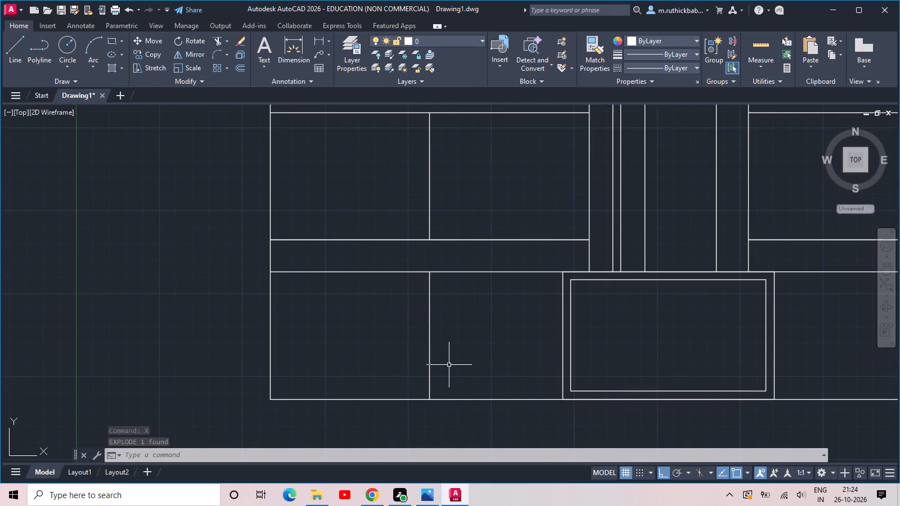
pyautogui.moveTo(460, 376); pyautogui.dragTo(516, 350, button='middle')
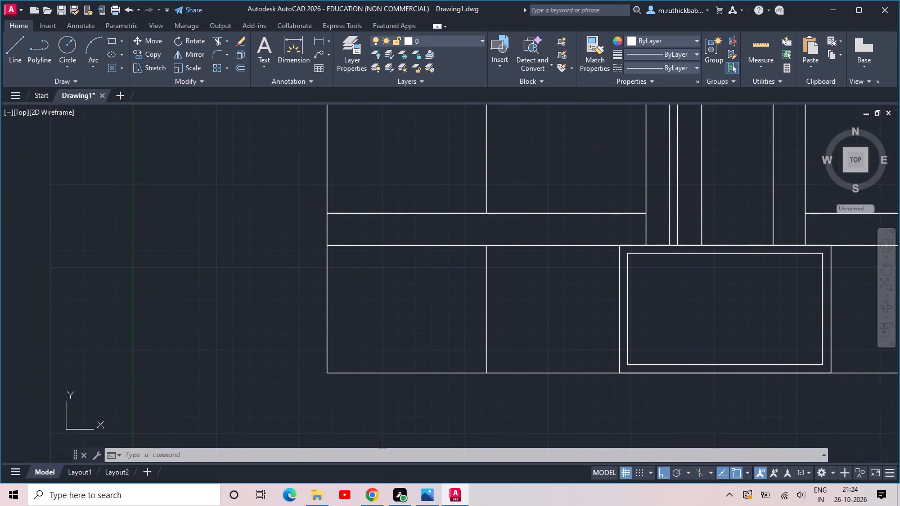
# Draw a rectangle about 18 feet wide from the midpoint of the entrance's left edge to the building's lower-left corner.
pyautogui.press('r')
pyautogui.press('e')
pyautogui.press('c')
pyautogui.press('space')
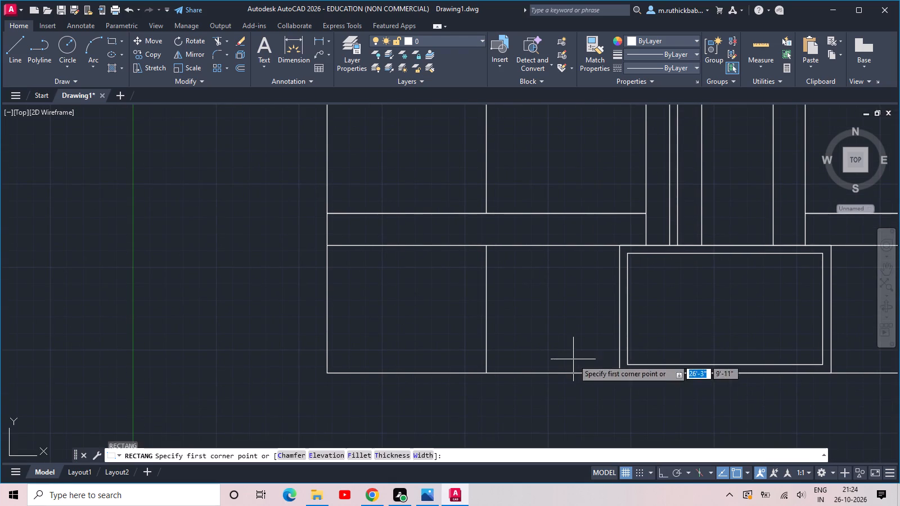
pyautogui.click(620, 310)
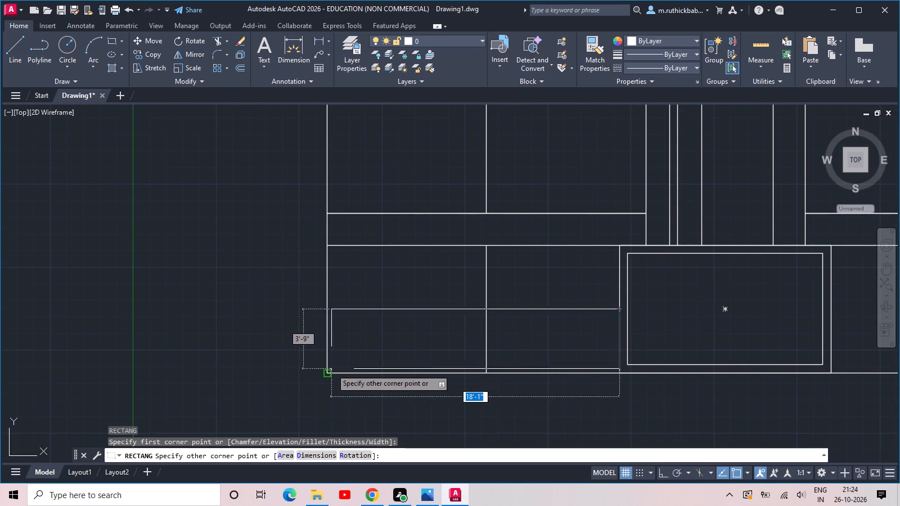
pyautogui.click(328, 372)
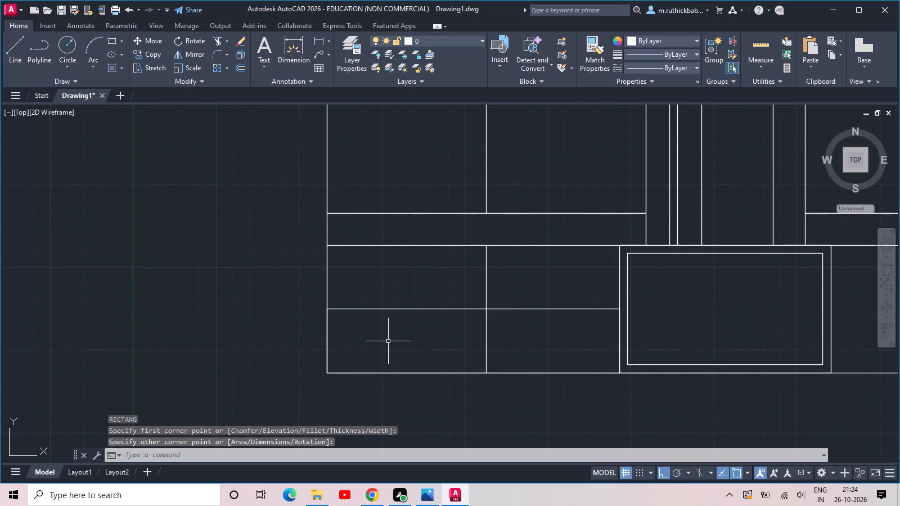
# Offset the new lower-left panel rectangle 4 inches inward.
pyautogui.write('OFF')
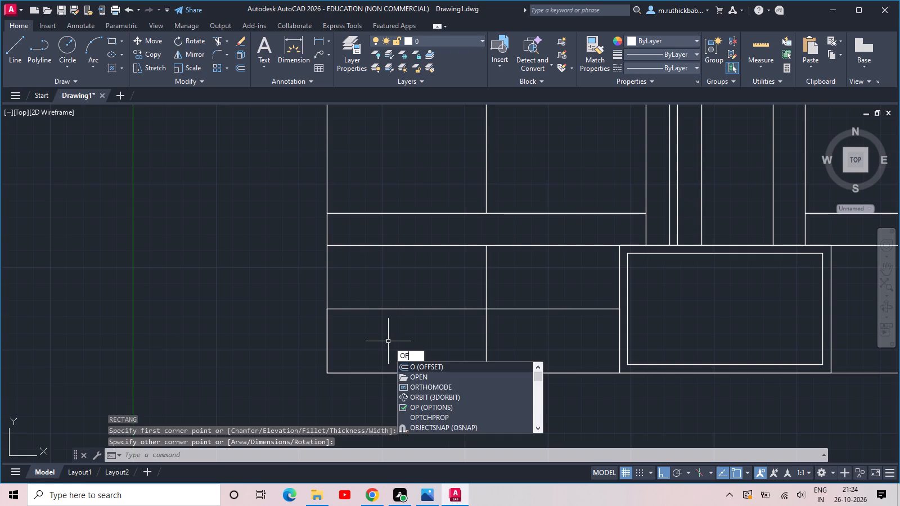
pyautogui.press('space')
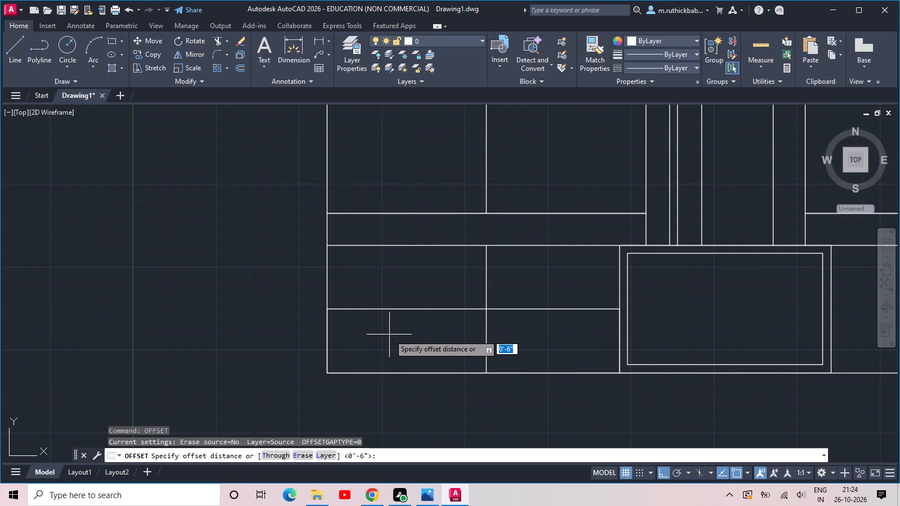
pyautogui.write('4')
pyautogui.press('space')
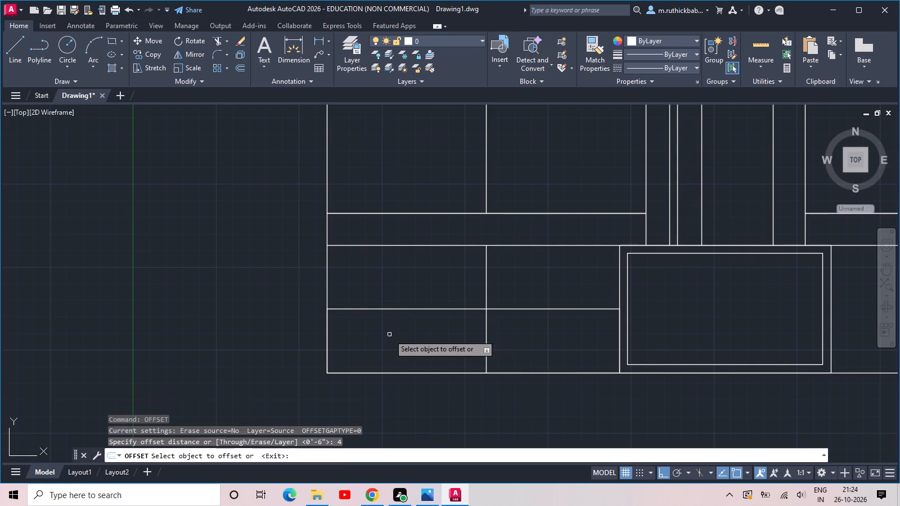
pyautogui.click(401, 309)
pyautogui.click(405, 321)
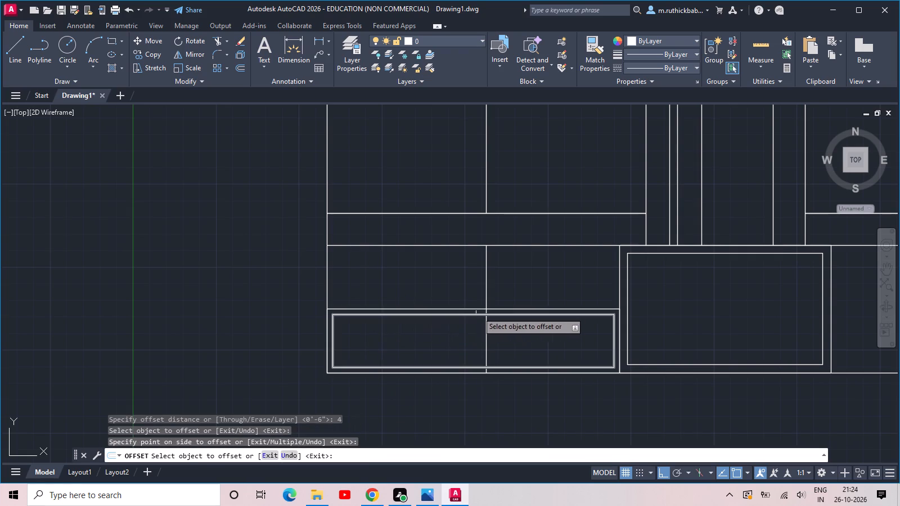
pyautogui.press('Escape')
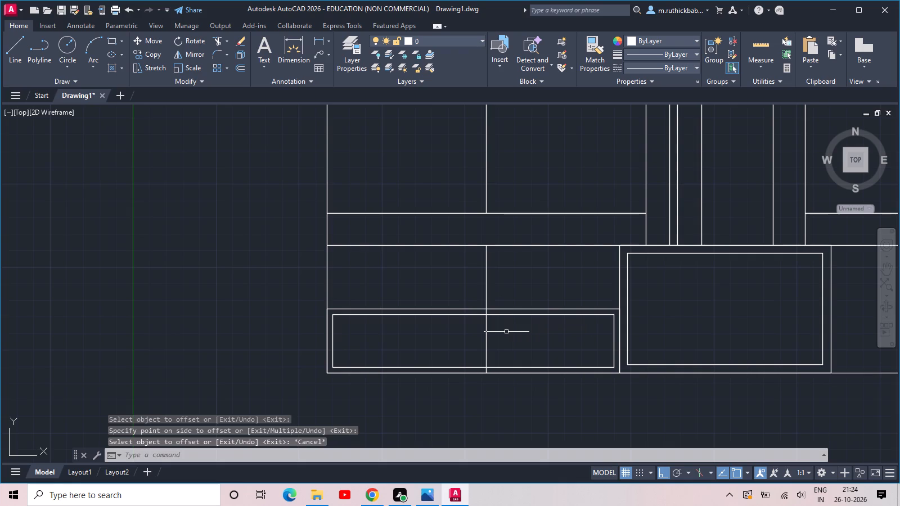
# Trim away the vertical line wherever it crosses the lower-left panel and its inner frame.
pyautogui.write('TR')
pyautogui.press('space')
pyautogui.click(507, 333)
pyautogui.click(431, 345)
pyautogui.scroll(3, 470, 310)
pyautogui.moveTo(496, 309); pyautogui.dragTo(502, 310)
pyautogui.click(552, 315)
pyautogui.scroll(-2, 552, 315)
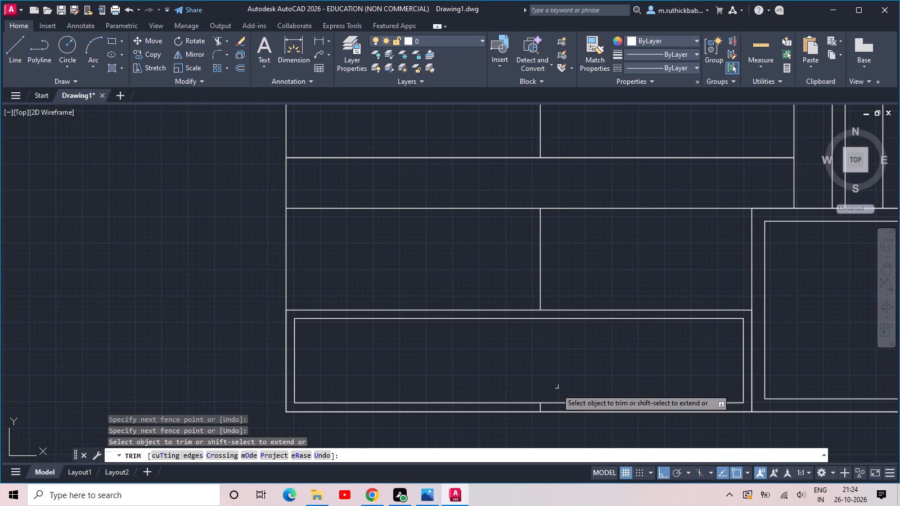
pyautogui.scroll(2, 532, 415)
pyautogui.click(551, 397)
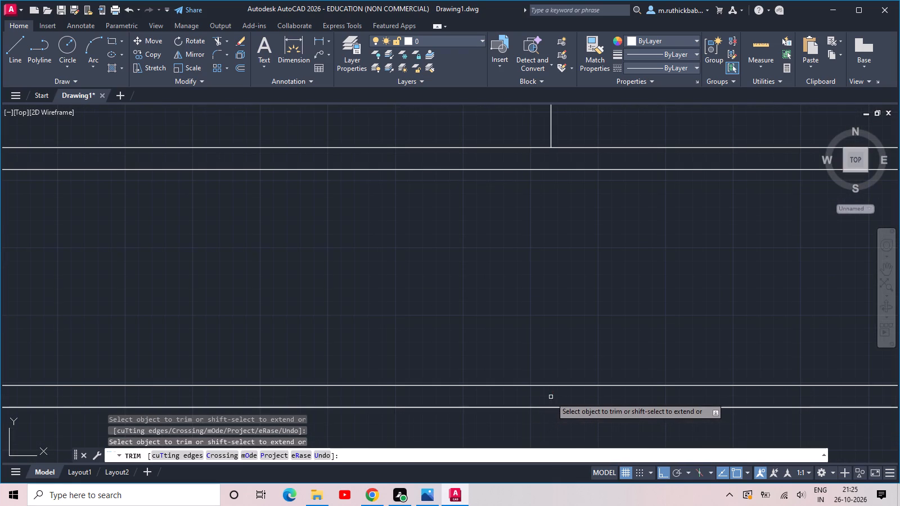
pyautogui.scroll(-3, 551, 397)
pyautogui.moveTo(594, 358); pyautogui.dragTo(352, 343, button='middle')
pyautogui.scroll(-2, 352, 337)
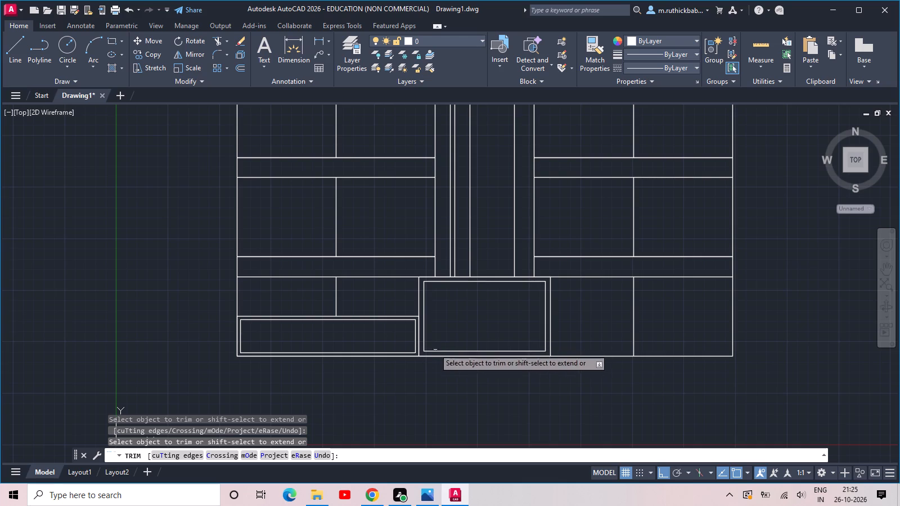
pyautogui.press('space')
# Copy both lower-left panel rectangles to the ground storey right of the entrance, with their lower-right corner at the building's lower-right corner.
pyautogui.click(386, 327)
pyautogui.click(367, 309)
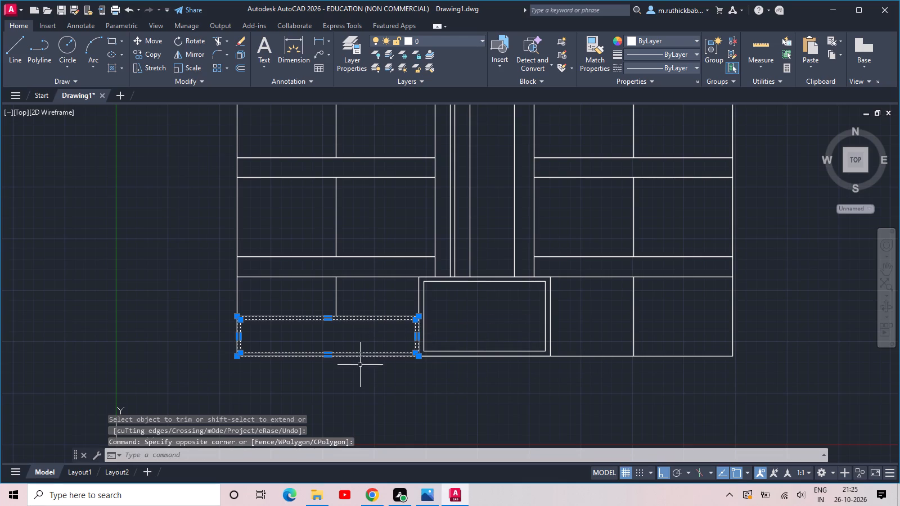
pyautogui.write('CO')
pyautogui.press('space')
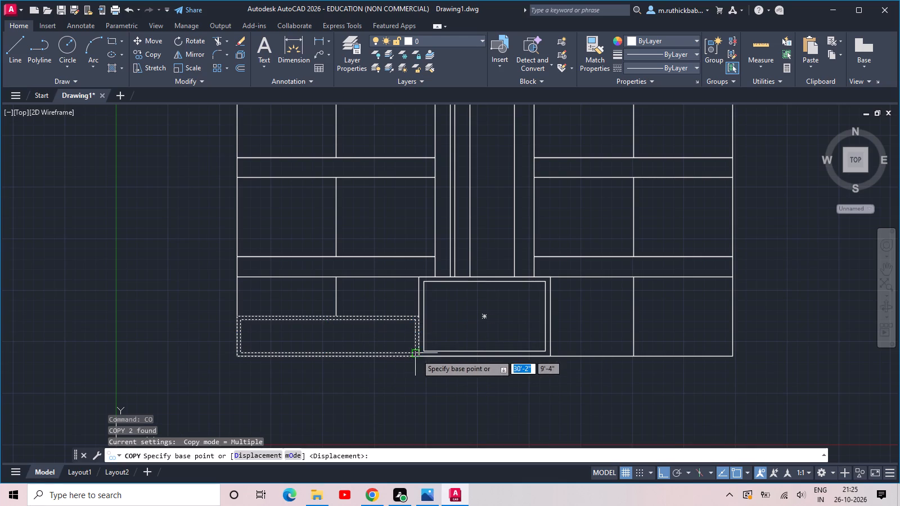
pyautogui.click(418, 359)
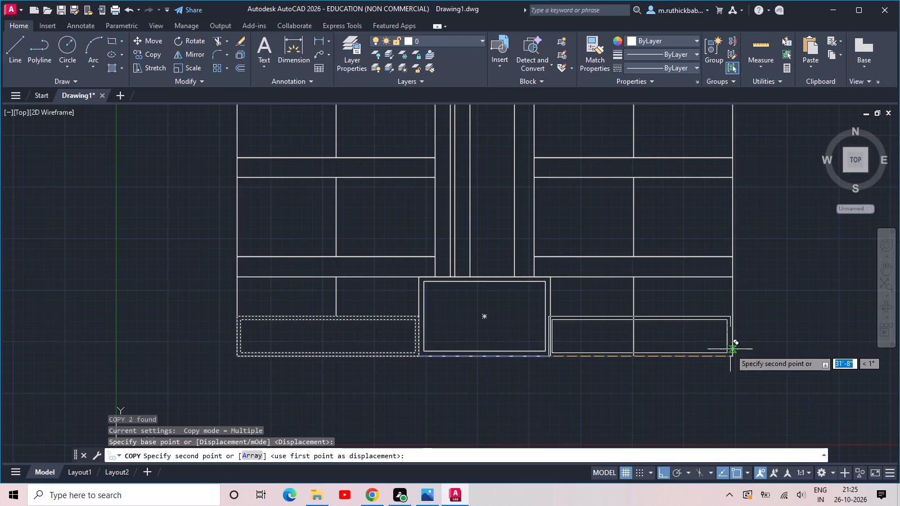
pyautogui.click(731, 353)
pyautogui.press('Escape')
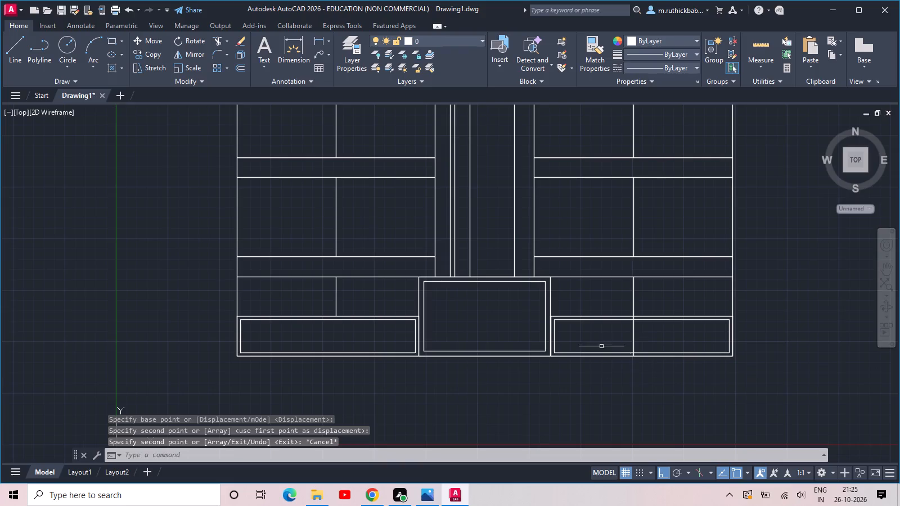
# Stretch the left edge of the copied outer panel rectangle to meet the entrance frame's right edge.
pyautogui.scroll(1, 595, 338)
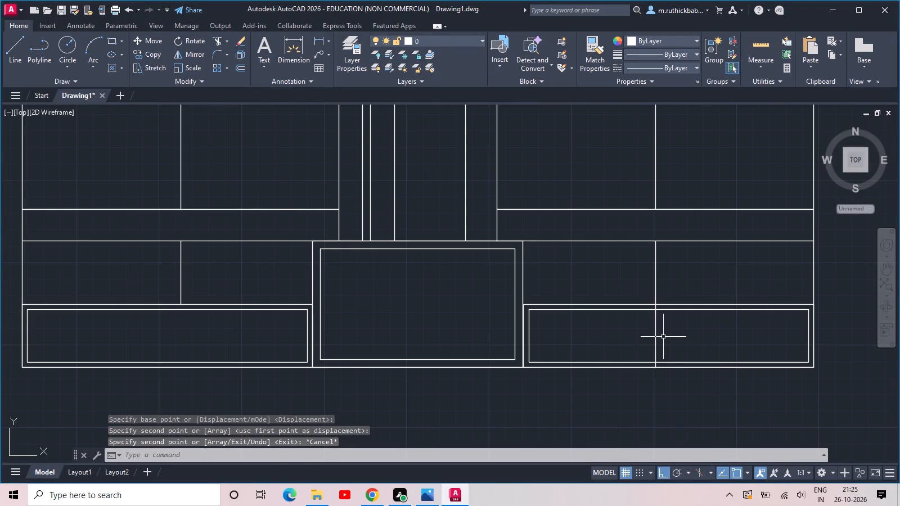
pyautogui.scroll(1, 663, 337)
pyautogui.scroll(2, 427, 316)
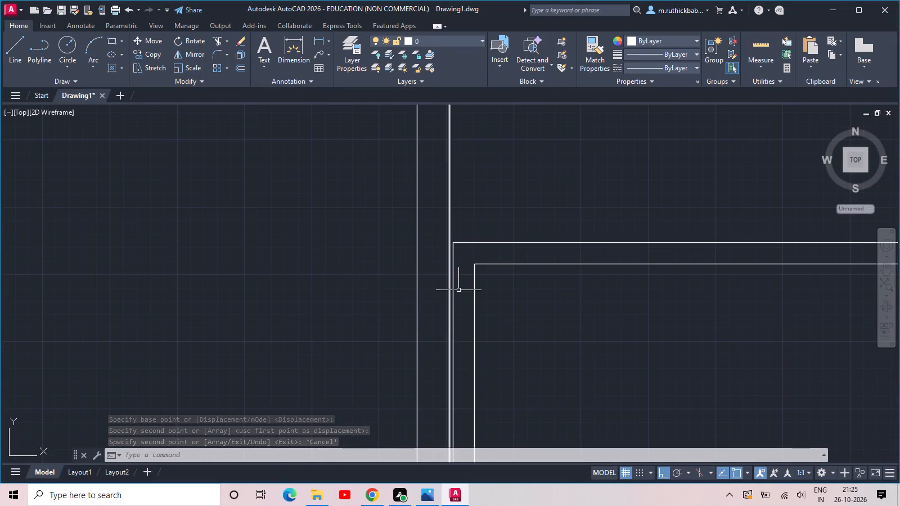
pyautogui.click(468, 261)
pyautogui.click(456, 240)
pyautogui.scroll(-1, 456, 241)
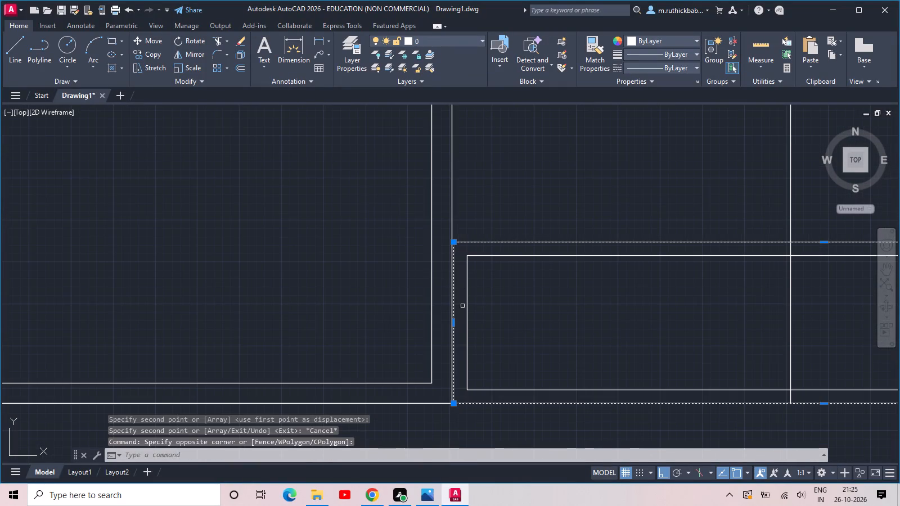
pyautogui.click(455, 324)
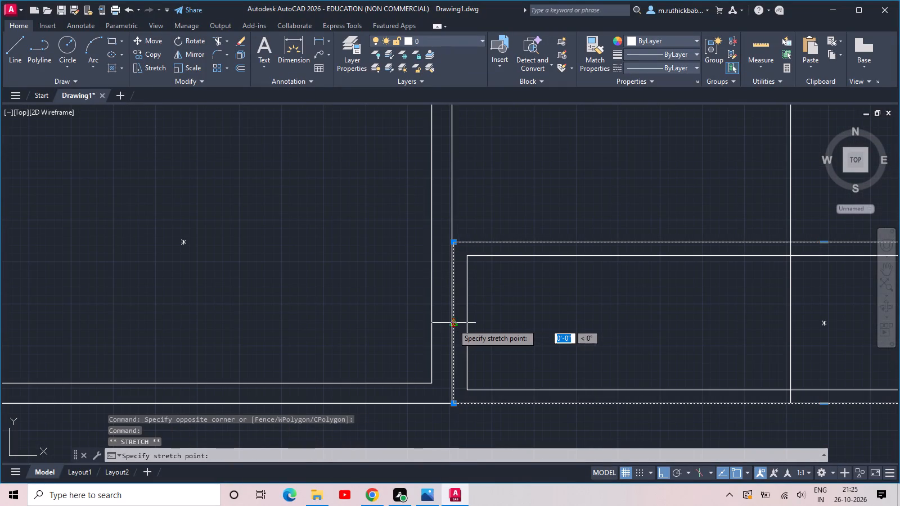
pyautogui.scroll(4, 452, 324)
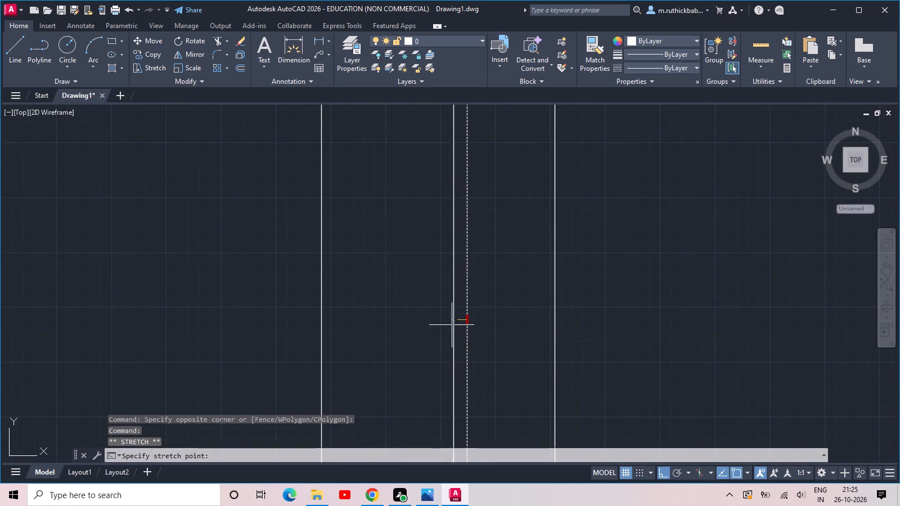
pyautogui.click(451, 322)
pyautogui.scroll(-3, 451, 322)
pyautogui.scroll(-2, 492, 297)
pyautogui.press('Escape')
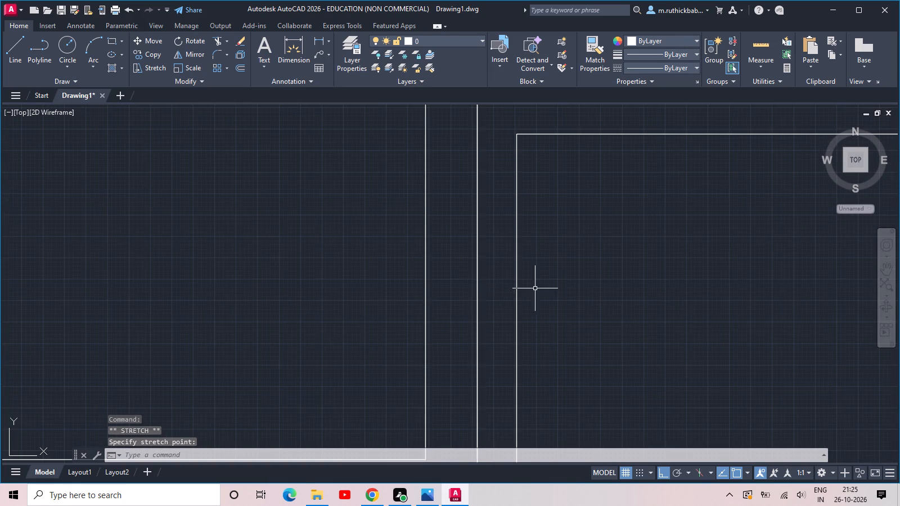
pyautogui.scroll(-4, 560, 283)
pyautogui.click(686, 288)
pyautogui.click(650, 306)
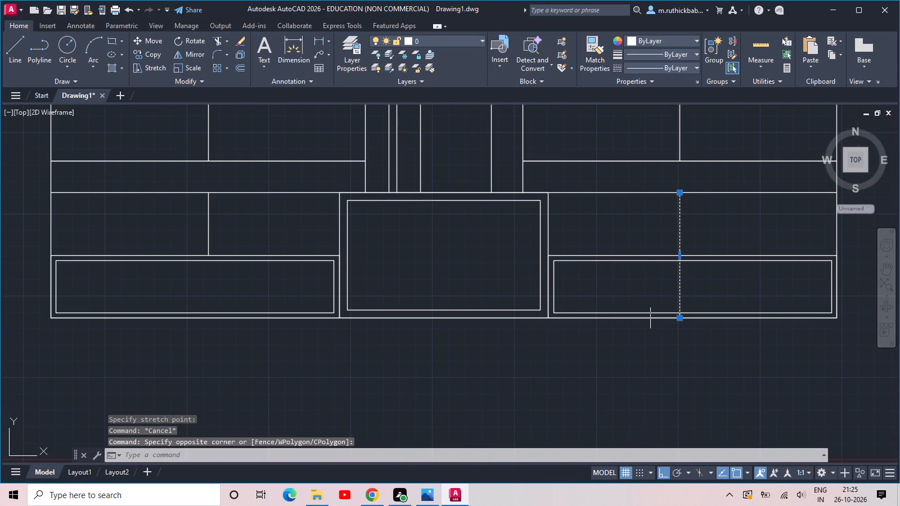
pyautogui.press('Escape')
# Trim the vertical line between the right panel's outer and inner frames, and delete its remaining piece inside the panel.
pyautogui.write('TR')
pyautogui.press('space')
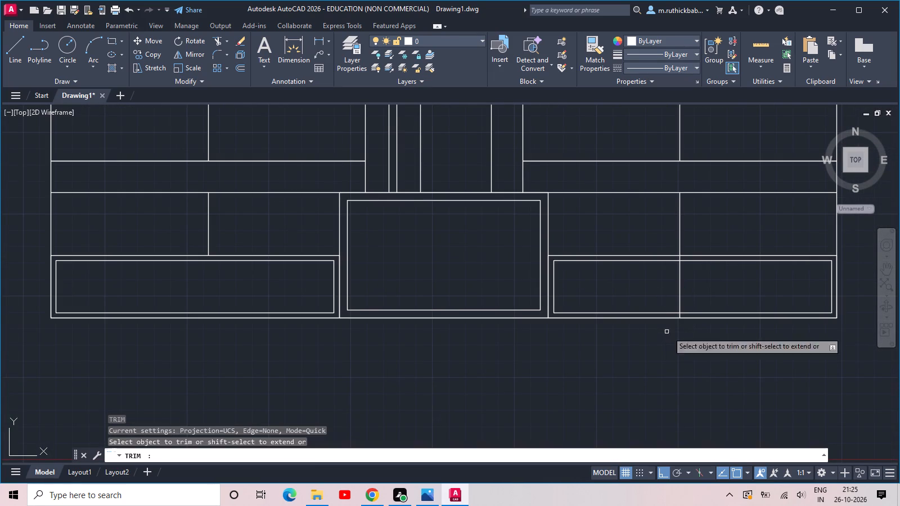
pyautogui.scroll(2, 680, 246)
pyautogui.click(677, 278)
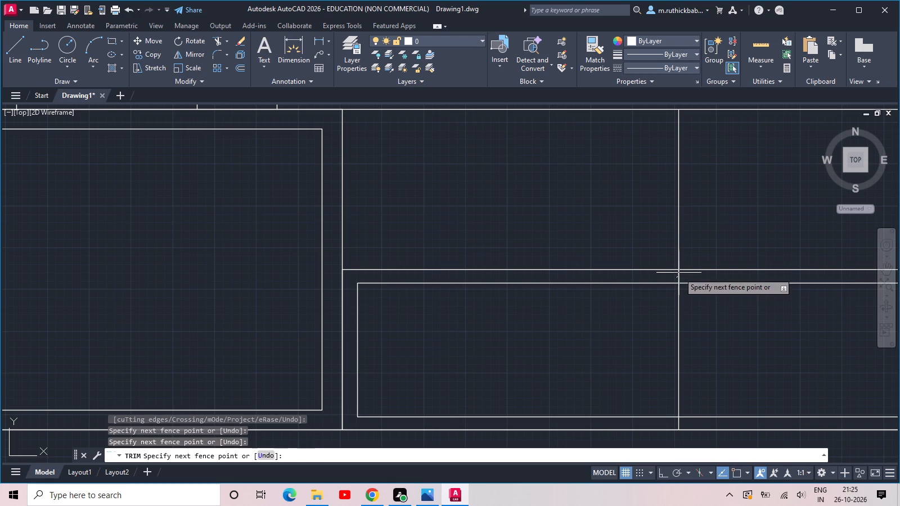
pyautogui.click(683, 277)
pyautogui.scroll(-2, 684, 276)
pyautogui.press('Escape')
pyautogui.click(700, 311)
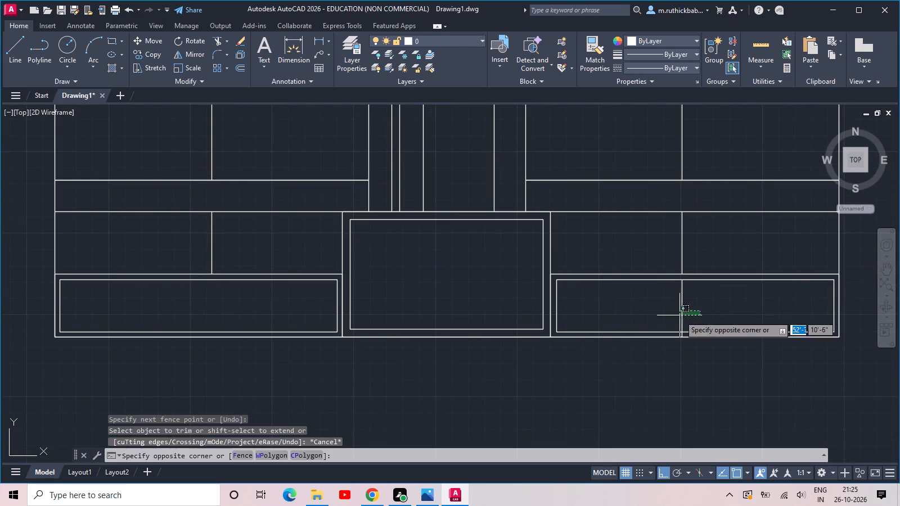
pyautogui.click(670, 317)
pyautogui.press('Delete')
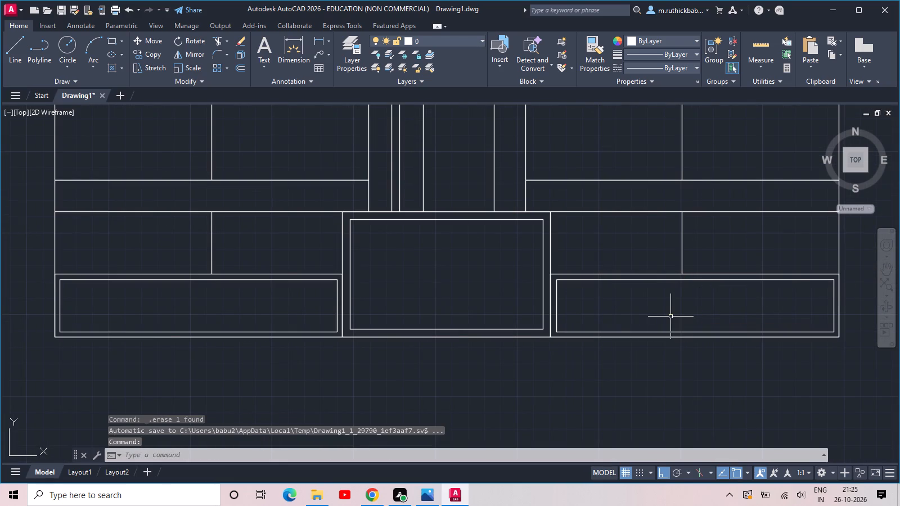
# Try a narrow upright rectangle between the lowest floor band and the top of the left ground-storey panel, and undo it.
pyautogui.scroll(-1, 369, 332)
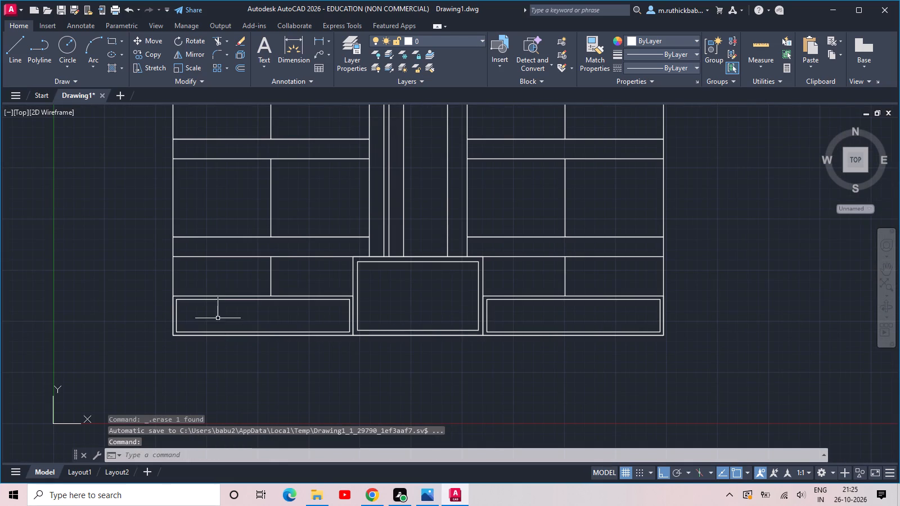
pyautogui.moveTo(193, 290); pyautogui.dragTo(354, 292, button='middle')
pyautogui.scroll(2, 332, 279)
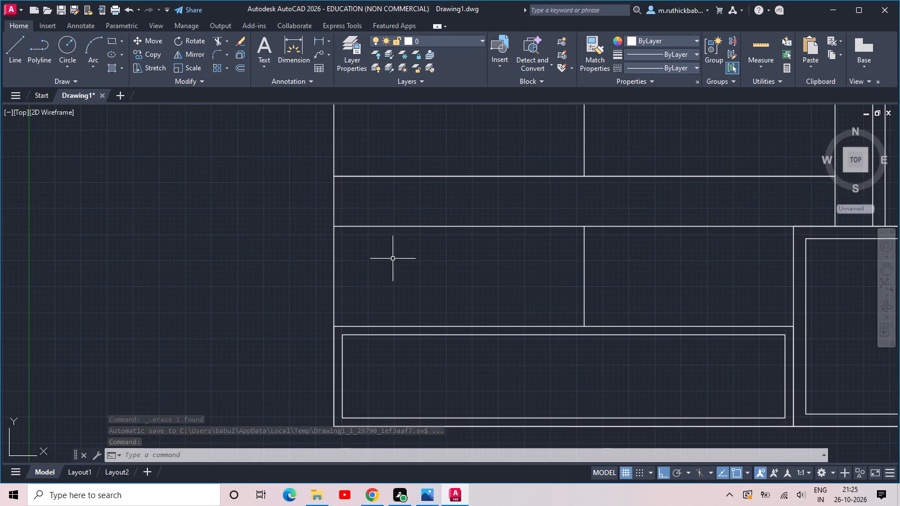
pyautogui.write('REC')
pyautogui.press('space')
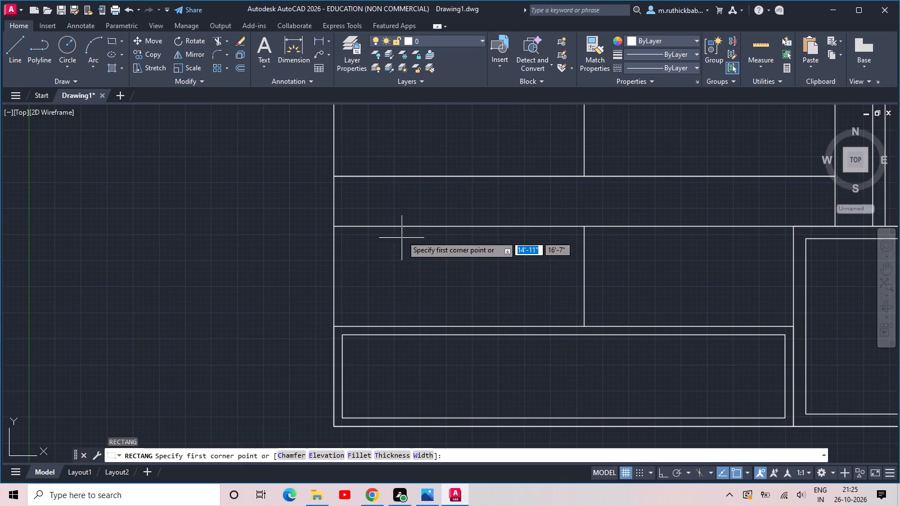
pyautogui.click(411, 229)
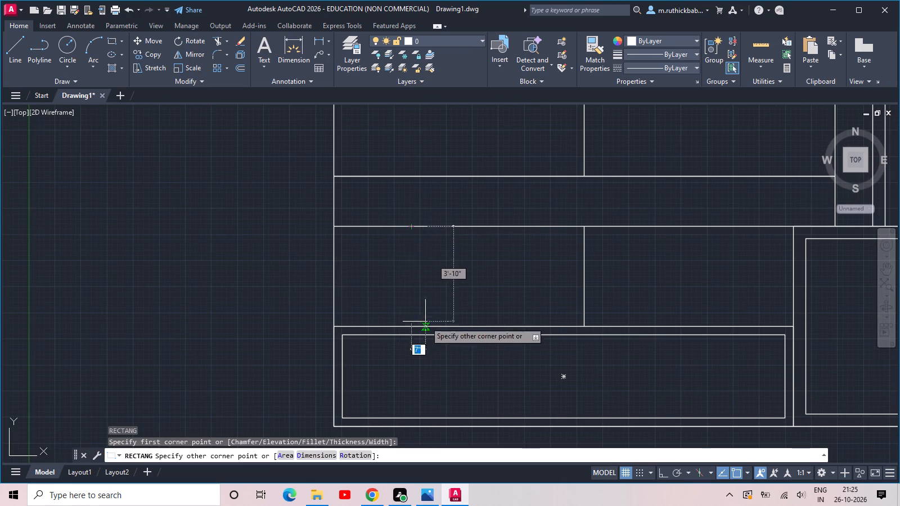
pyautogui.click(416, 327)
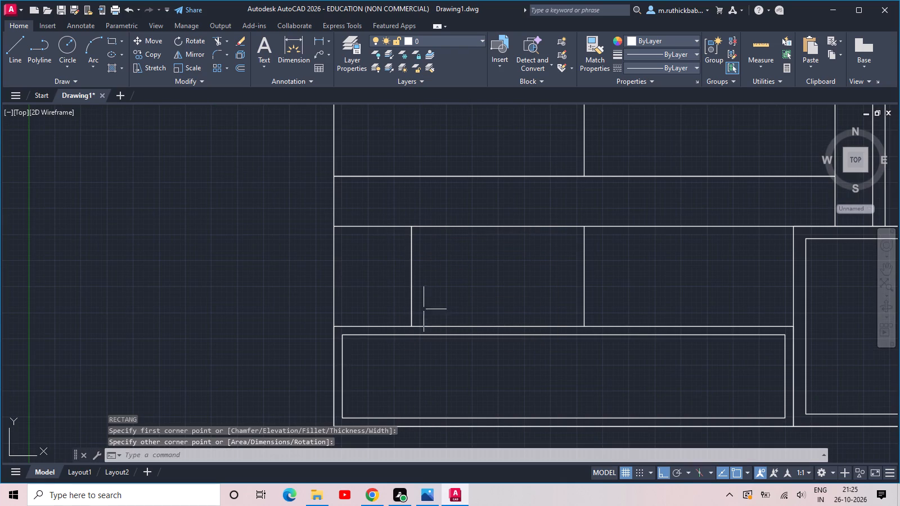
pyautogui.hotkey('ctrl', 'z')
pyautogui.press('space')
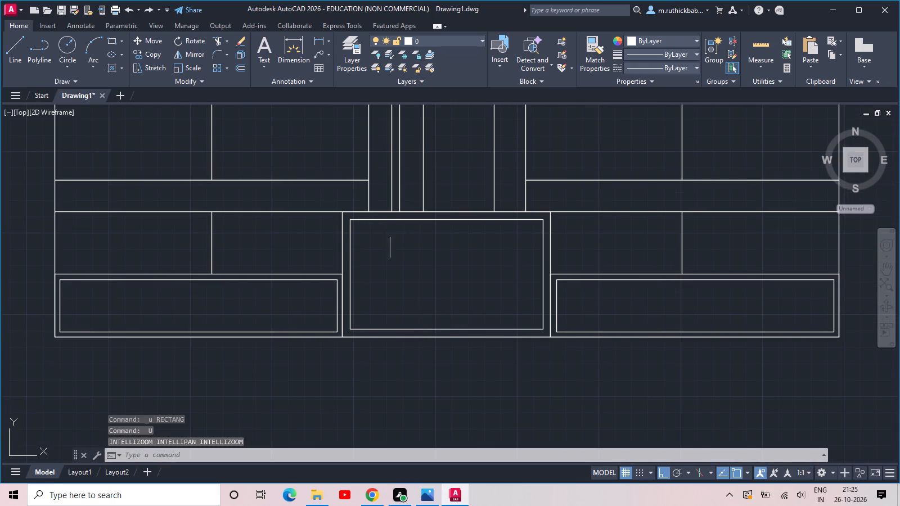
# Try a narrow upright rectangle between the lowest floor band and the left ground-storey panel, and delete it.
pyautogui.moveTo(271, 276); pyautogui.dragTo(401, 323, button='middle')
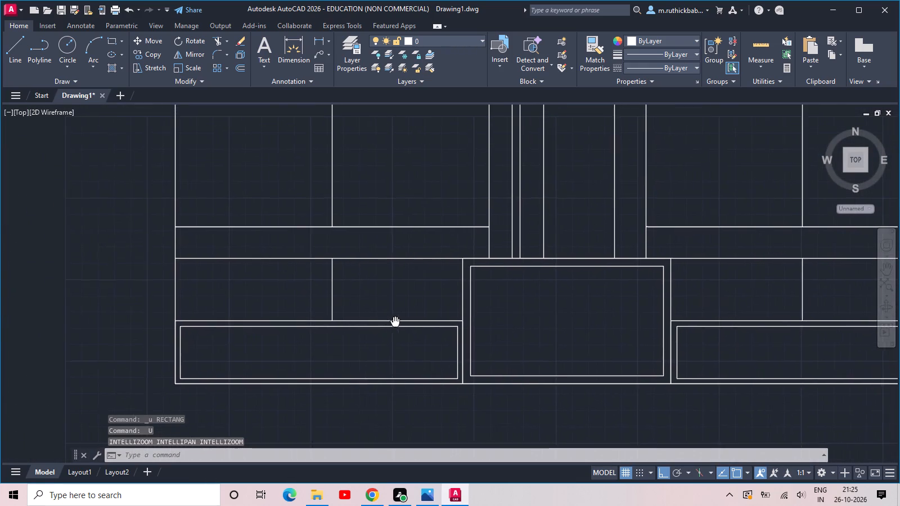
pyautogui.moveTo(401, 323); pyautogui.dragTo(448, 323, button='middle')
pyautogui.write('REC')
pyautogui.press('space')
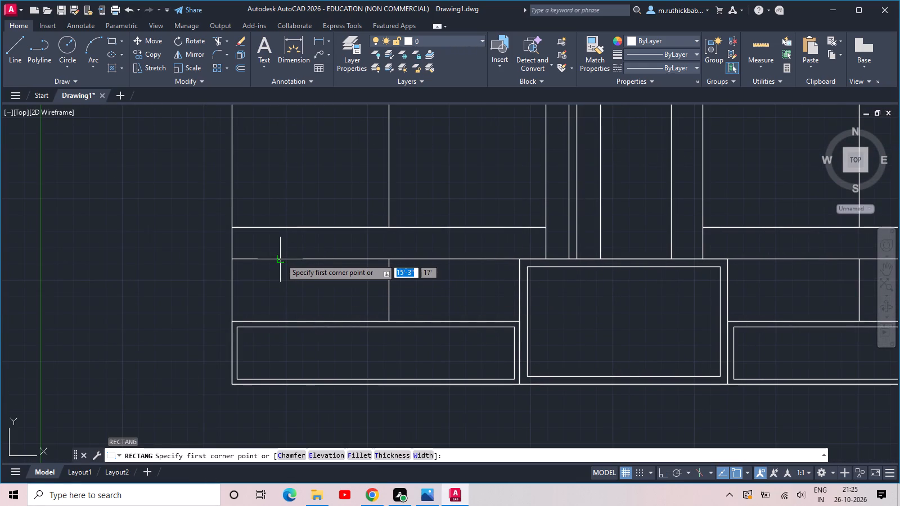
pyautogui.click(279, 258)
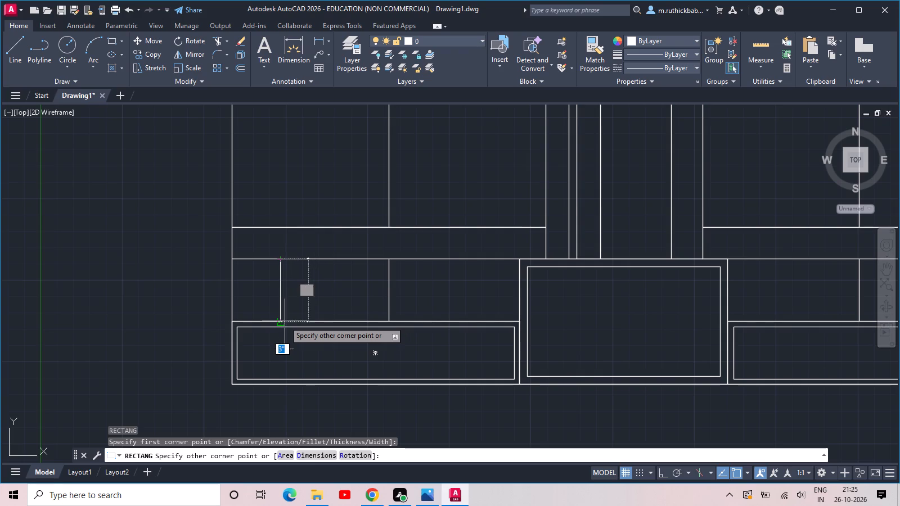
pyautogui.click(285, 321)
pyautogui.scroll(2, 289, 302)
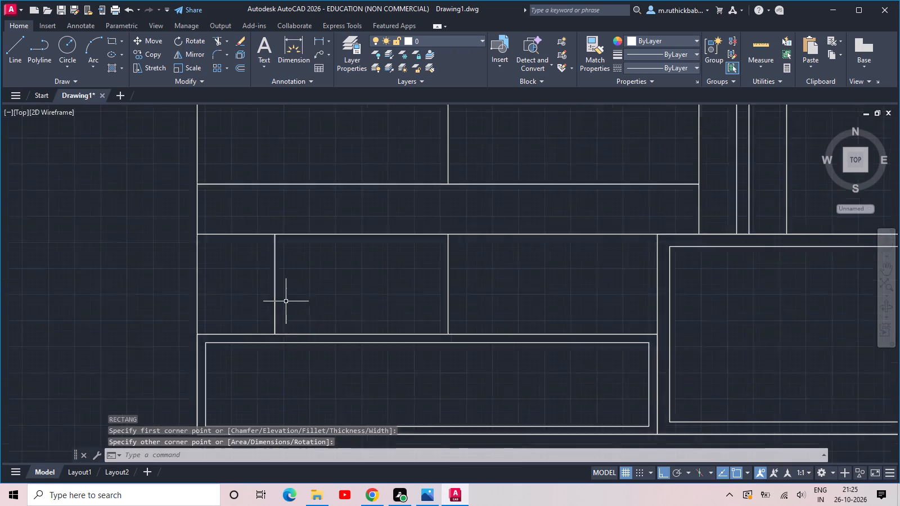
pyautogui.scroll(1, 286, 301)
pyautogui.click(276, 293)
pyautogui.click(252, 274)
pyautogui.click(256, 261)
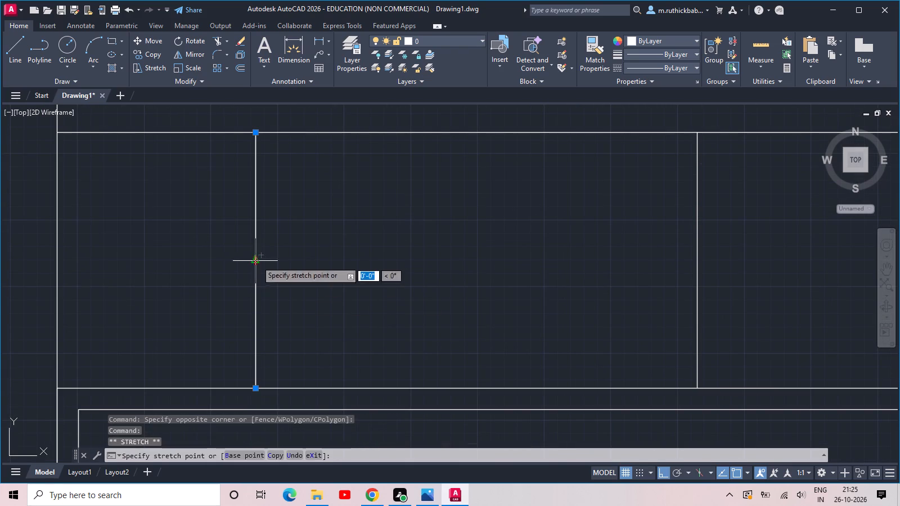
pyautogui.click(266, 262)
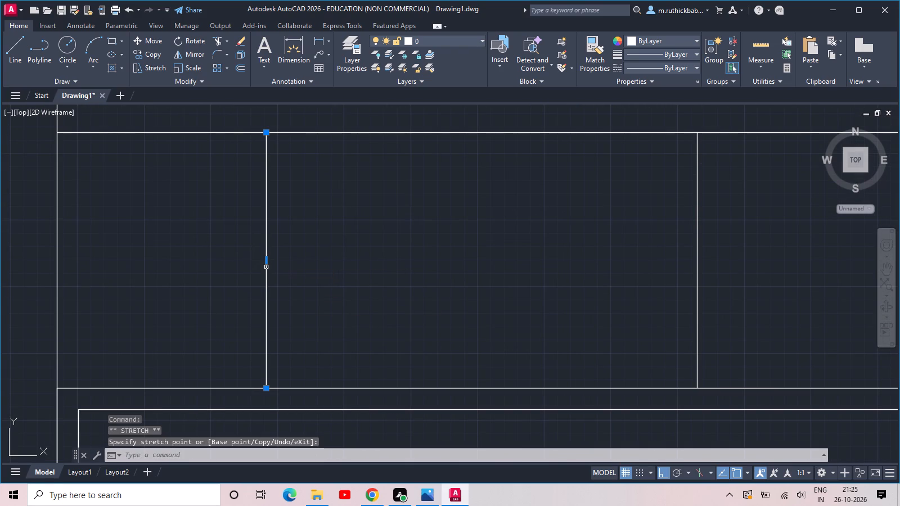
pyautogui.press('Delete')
# Draw an upright bar rectangle about 2 in wide and 4 ft high between the left ground-storey panel and the lowest floor band.
pyautogui.write('REC')
pyautogui.press('space')
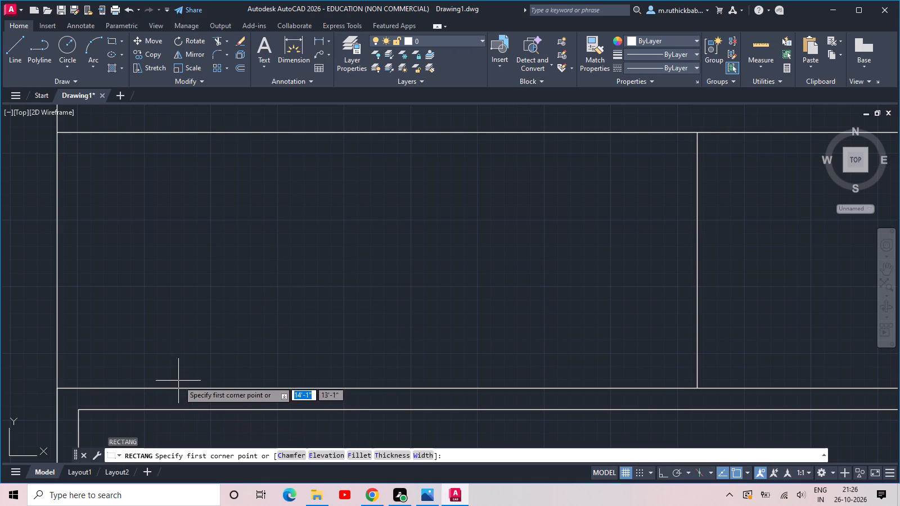
pyautogui.click(177, 388)
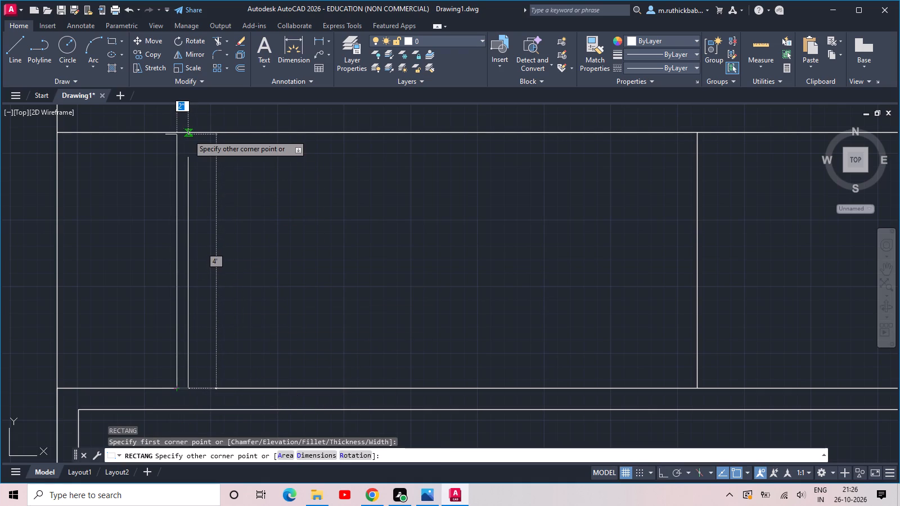
pyautogui.click(188, 134)
# Copy the upright bar horizontally five times, spacing the copies by eye up to the left wing's central vertical line.
pyautogui.click(231, 220)
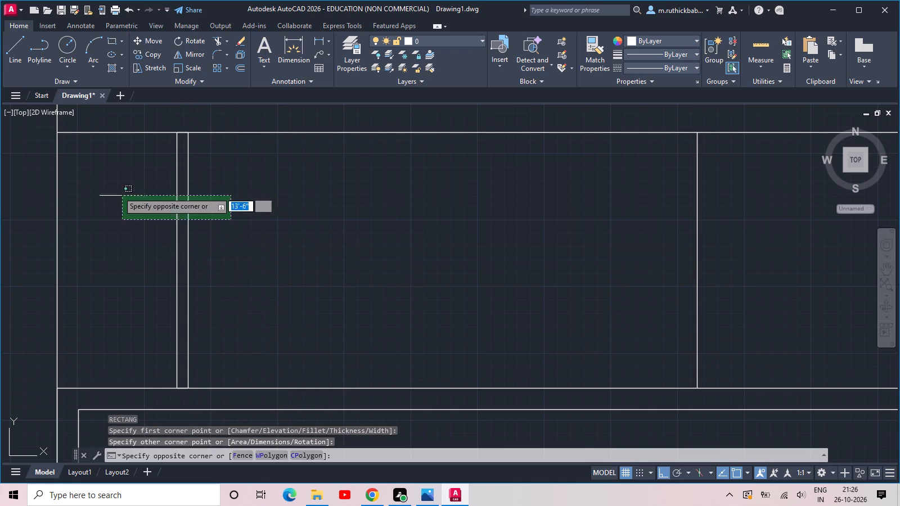
pyautogui.click(116, 188)
pyautogui.press('c')
pyautogui.press('o')
pyautogui.press('space')
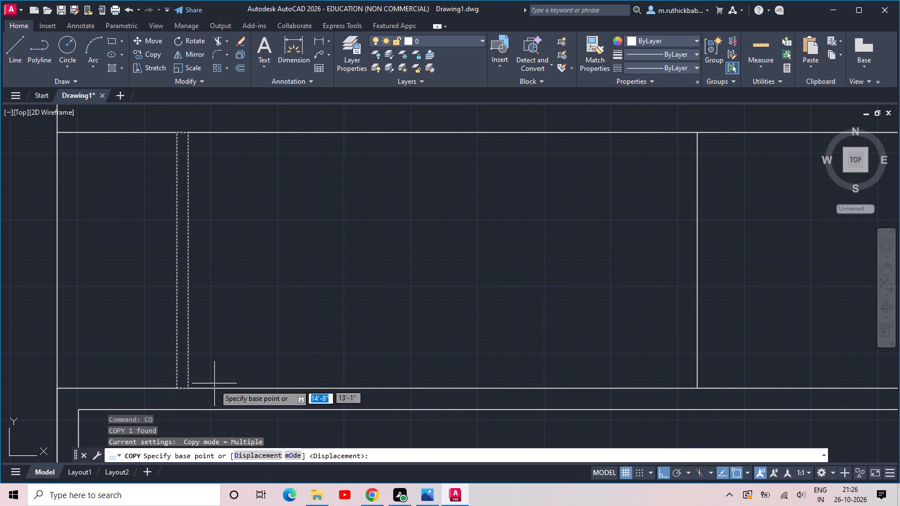
pyautogui.click(187, 387)
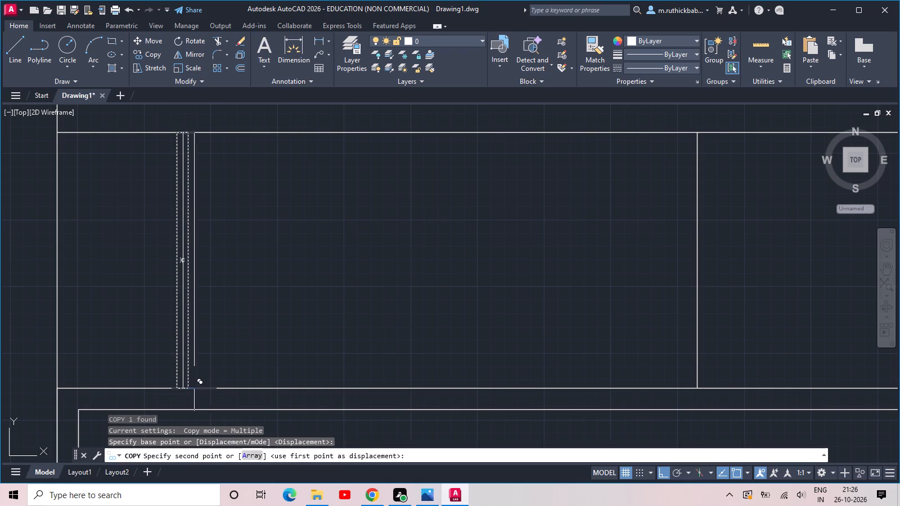
pyautogui.click(292, 387)
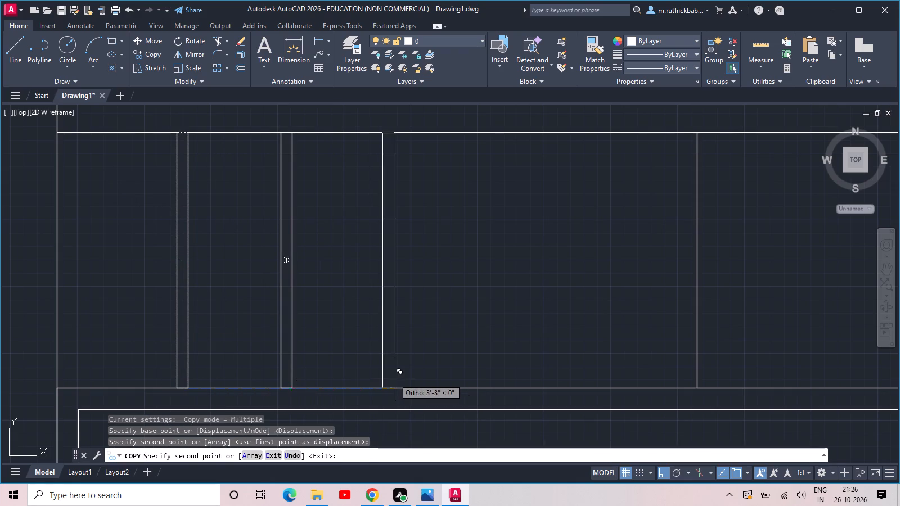
pyautogui.click(394, 378)
pyautogui.click(489, 370)
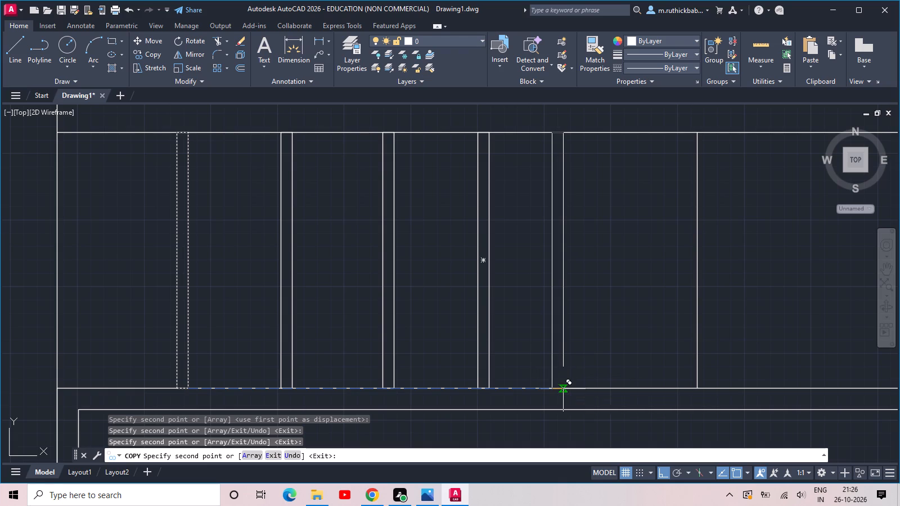
pyautogui.click(563, 389)
pyautogui.click(648, 386)
pyautogui.scroll(-1, 664, 377)
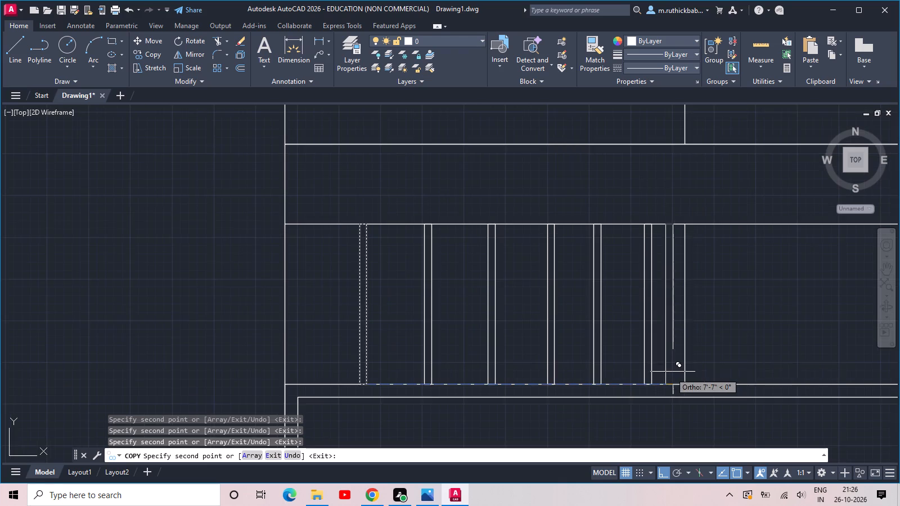
pyautogui.moveTo(697, 359); pyautogui.dragTo(622, 354, button='middle')
pyautogui.scroll(-1, 673, 358)
pyautogui.press('Escape')
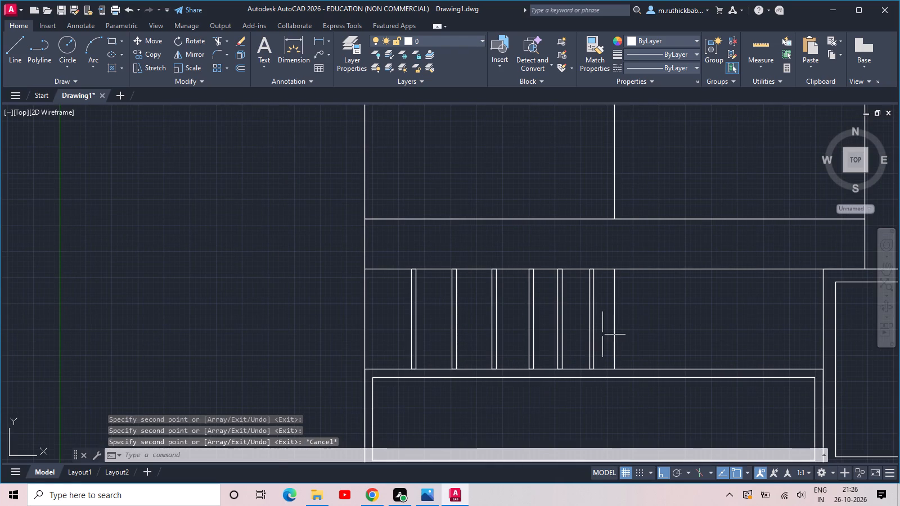
# Copy the six bars along the same strip to the left wing's other half and to both halves of the right wing.
pyautogui.click(602, 334)
pyautogui.click(401, 348)
pyautogui.press('c')
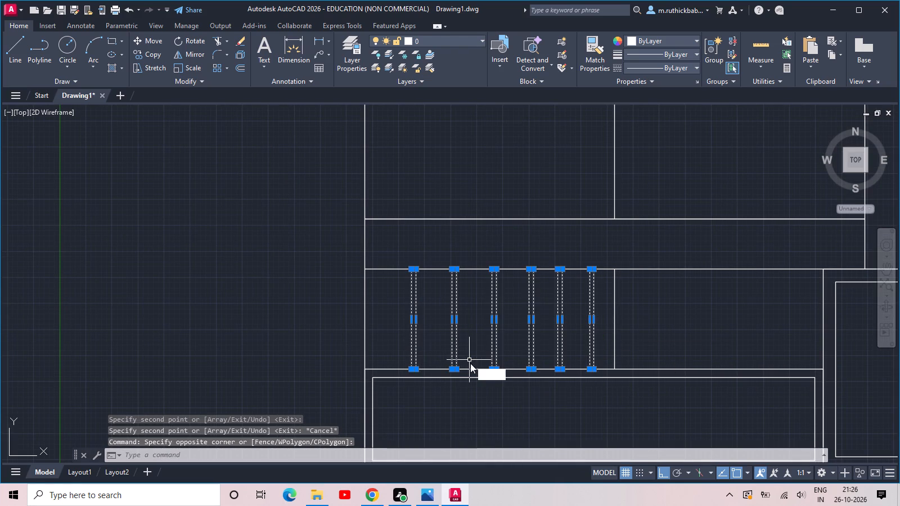
pyautogui.press('o')
pyautogui.press('space')
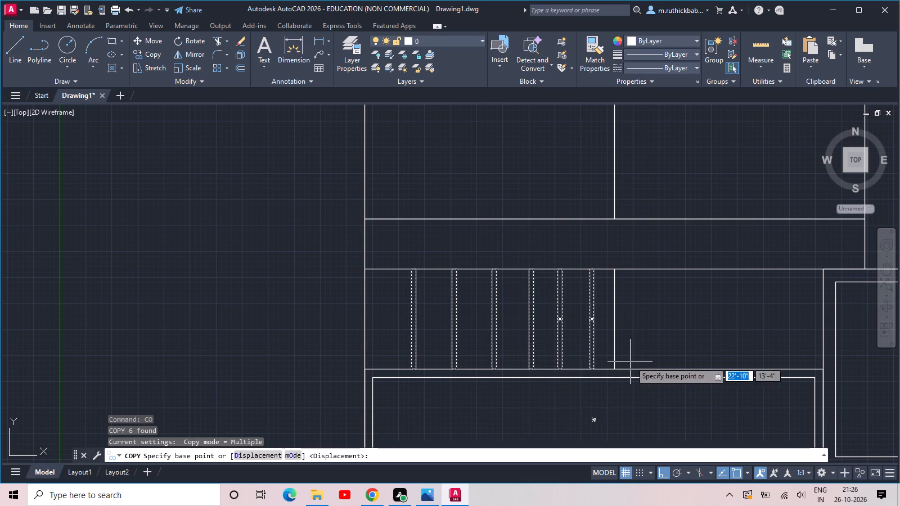
pyautogui.click(614, 368)
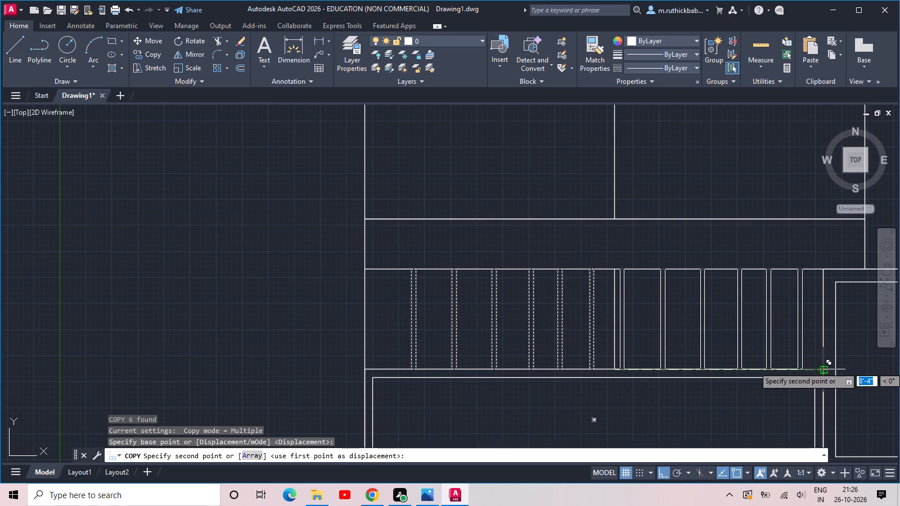
pyautogui.moveTo(826, 367); pyautogui.dragTo(698, 383, button='middle')
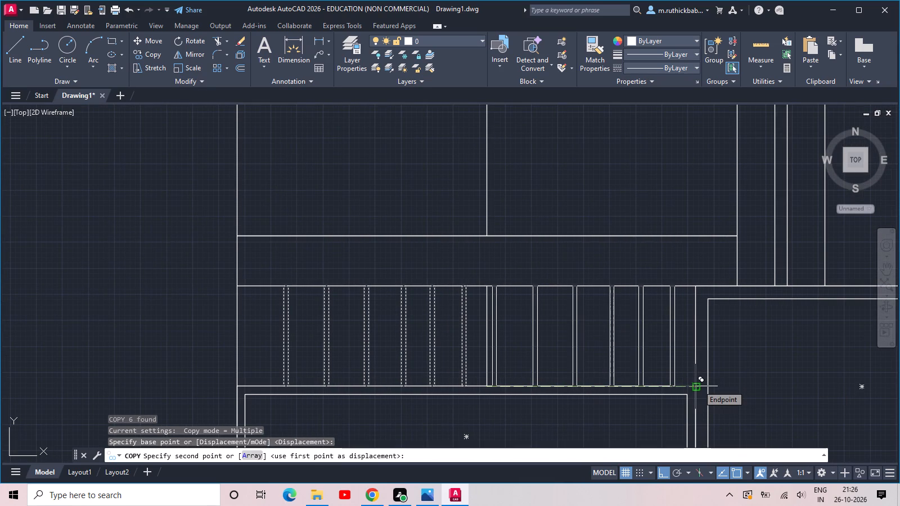
pyautogui.click(698, 385)
pyautogui.moveTo(778, 381); pyautogui.dragTo(149, 399, button='middle')
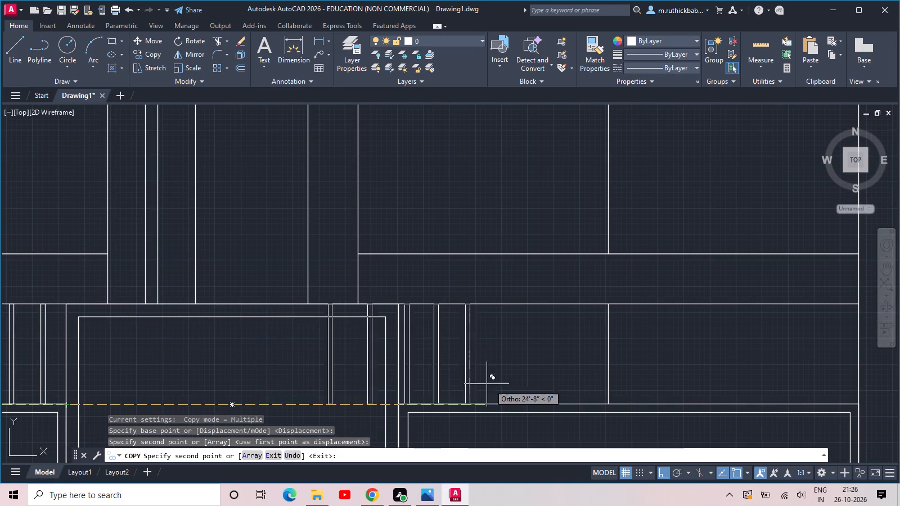
pyautogui.click(616, 405)
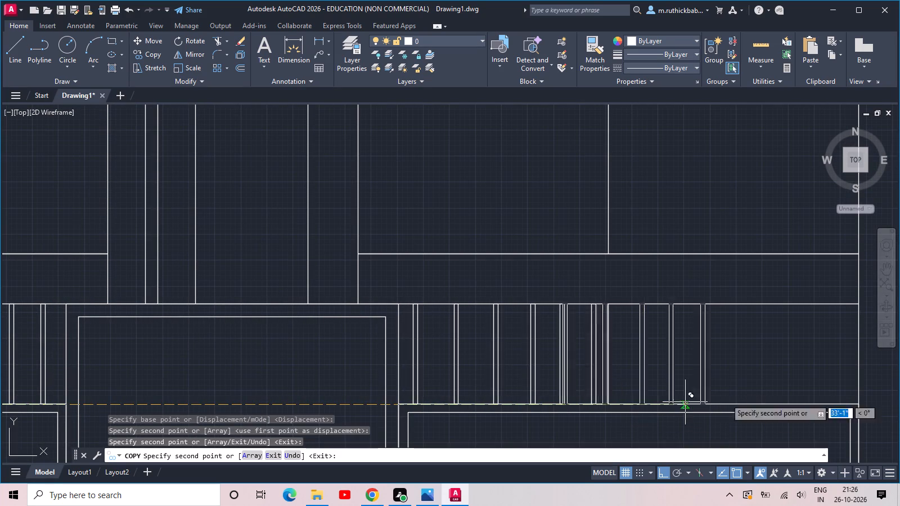
pyautogui.moveTo(798, 395); pyautogui.dragTo(651, 387, button='middle')
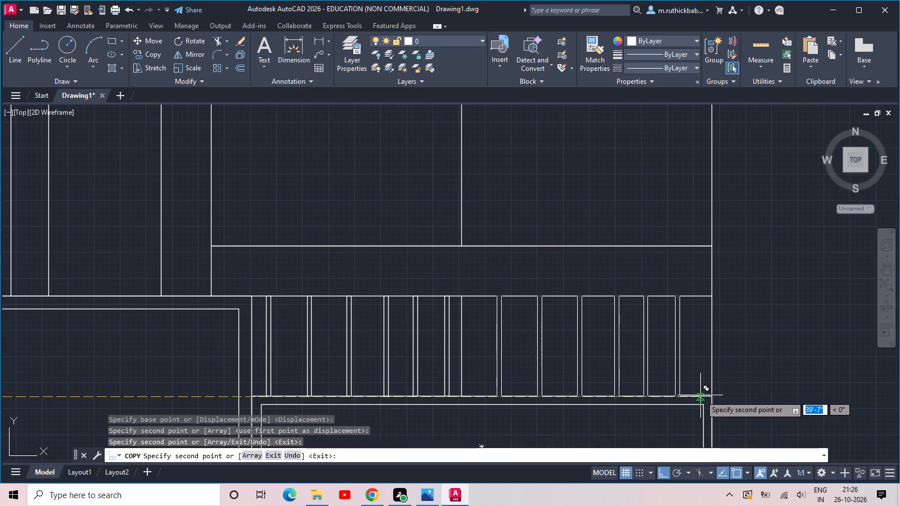
pyautogui.click(701, 395)
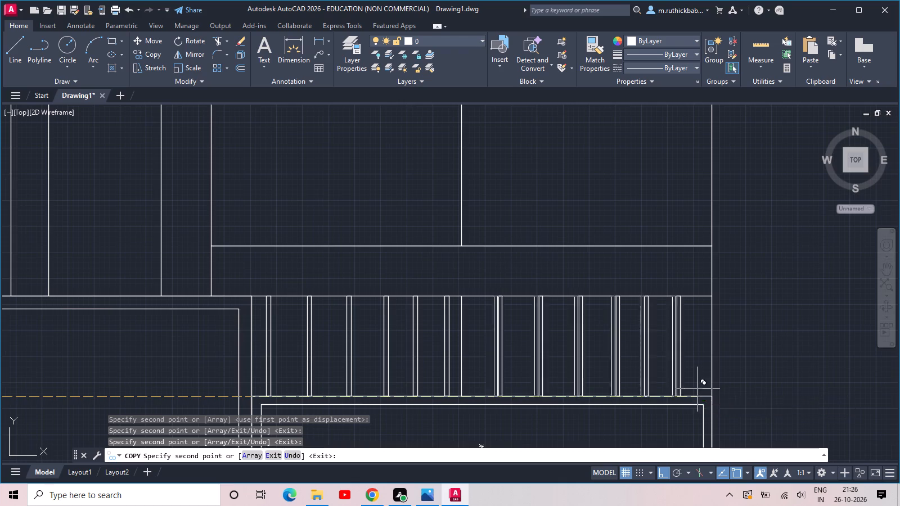
pyautogui.scroll(-1, 696, 388)
pyautogui.press('Escape')
# Copy all the bars of both wings 6 ft straight up, so they stand on top of the lowest floor band.
pyautogui.scroll(-1, 566, 397)
pyautogui.moveTo(480, 405); pyautogui.dragTo(600, 363, button='middle')
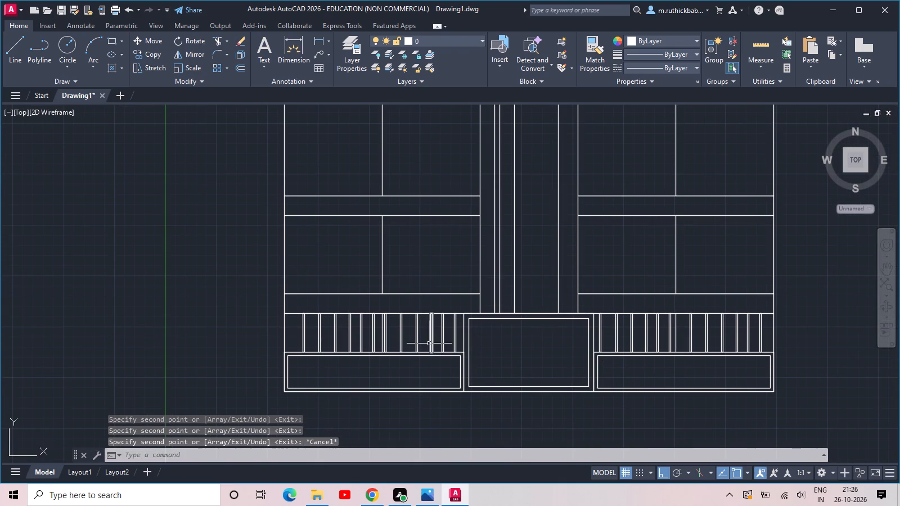
pyautogui.moveTo(422, 322); pyautogui.dragTo(432, 328, button='middle')
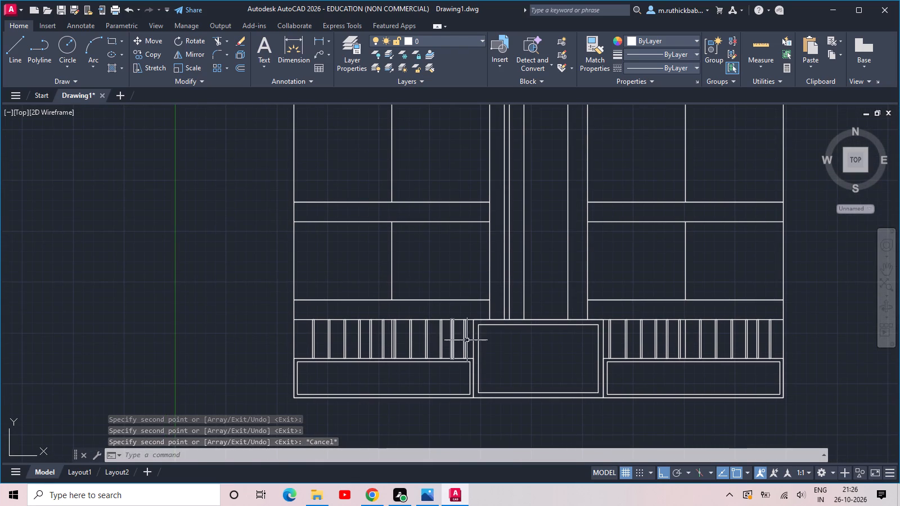
pyautogui.click(468, 340)
pyautogui.click(298, 343)
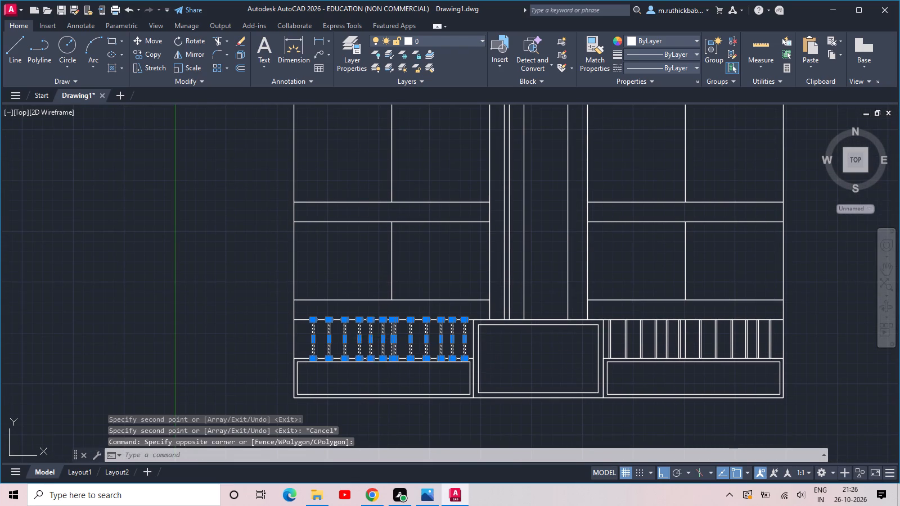
pyautogui.moveTo(777, 339); pyautogui.dragTo(770, 338)
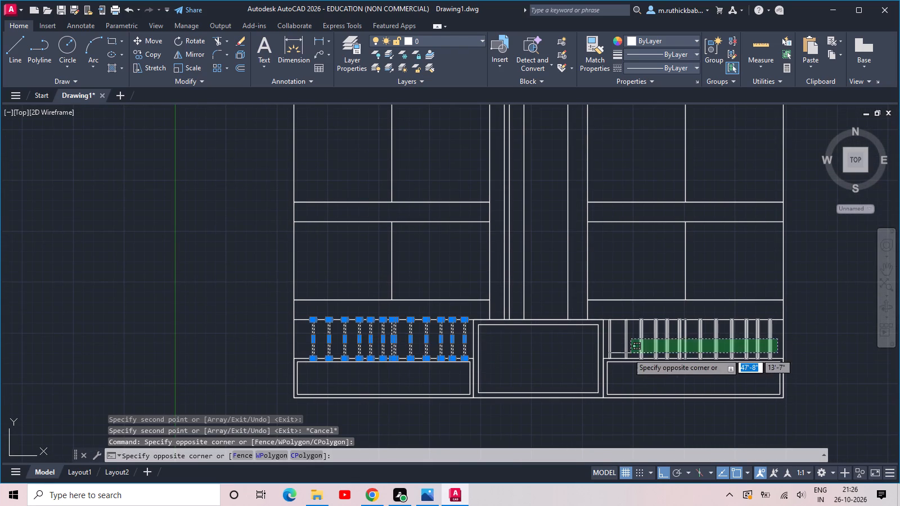
pyautogui.click(605, 352)
pyautogui.write('CO')
pyautogui.press('space')
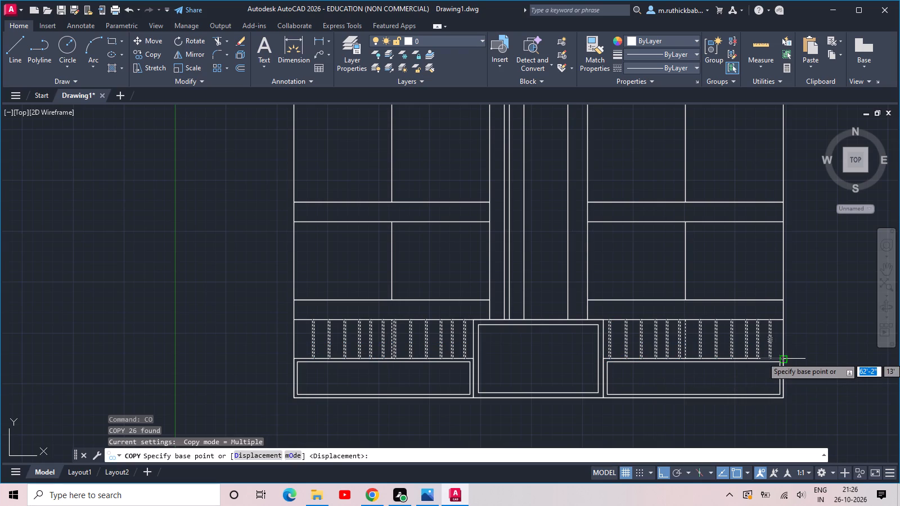
pyautogui.click(782, 357)
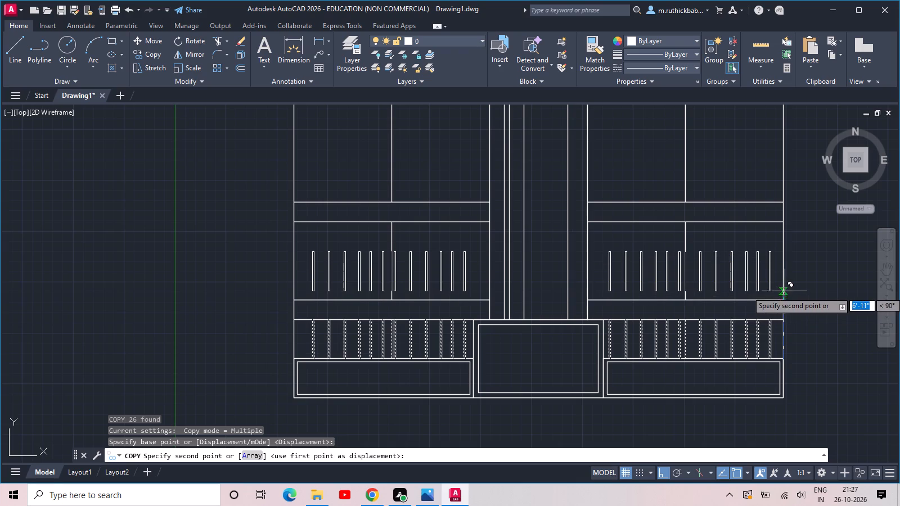
pyautogui.click(783, 302)
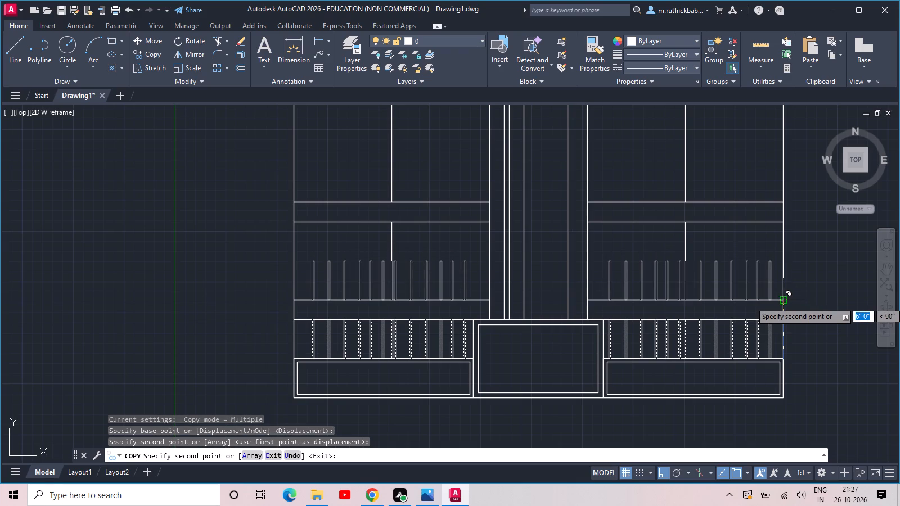
pyautogui.press('Escape')
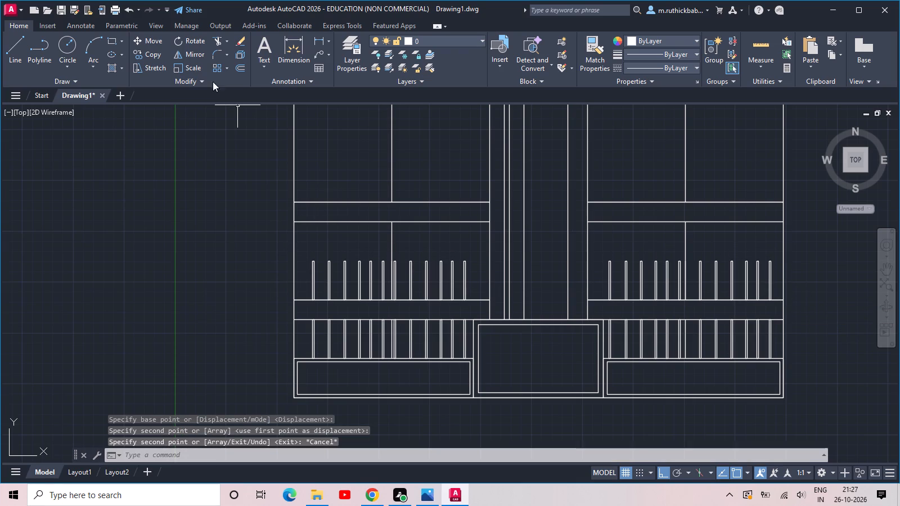
# Stretch the tops of the copied bars in both wings up to the underside of the next floor band.
pyautogui.click(142, 69)
pyautogui.click(304, 250)
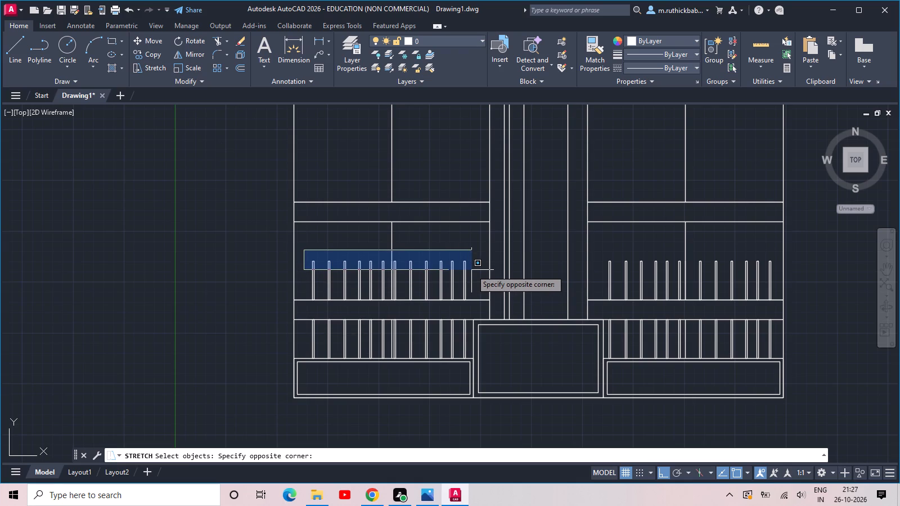
pyautogui.click(313, 250)
pyautogui.moveTo(474, 251); pyautogui.dragTo(478, 257)
pyautogui.click(310, 281)
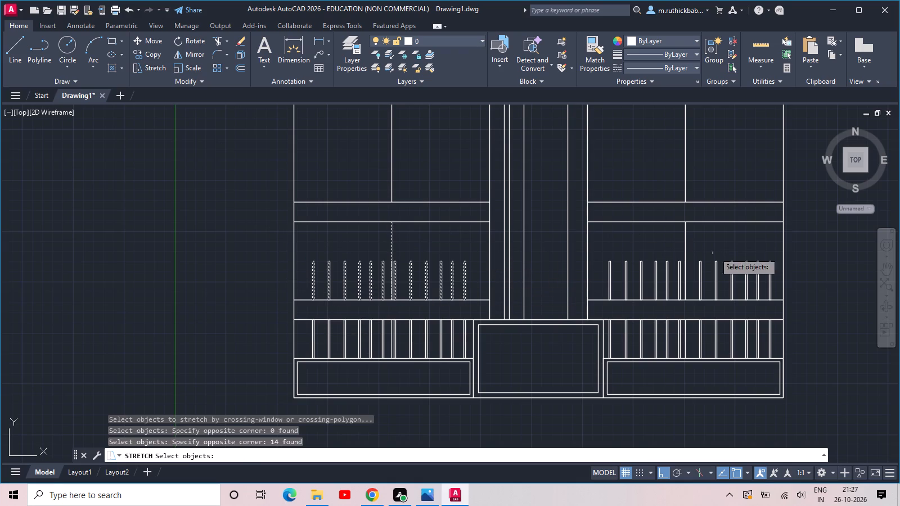
pyautogui.click(777, 256)
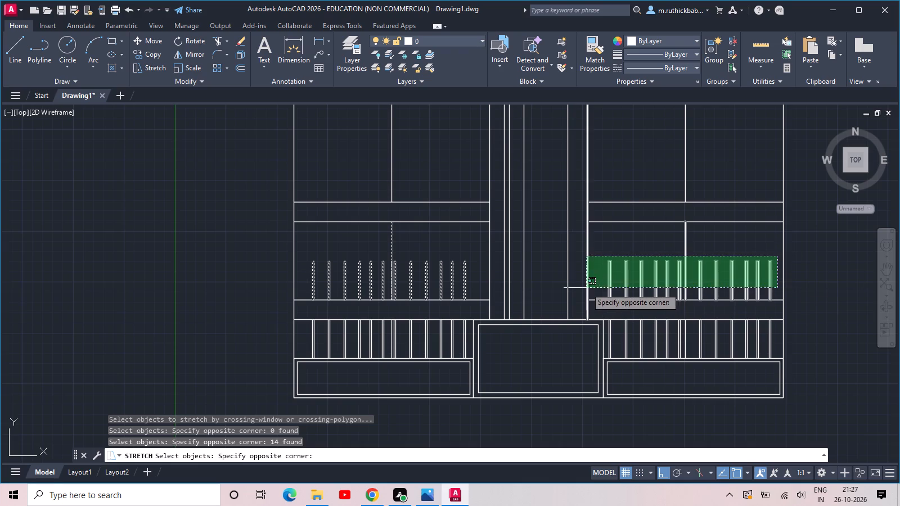
pyautogui.click(598, 274)
pyautogui.press('space')
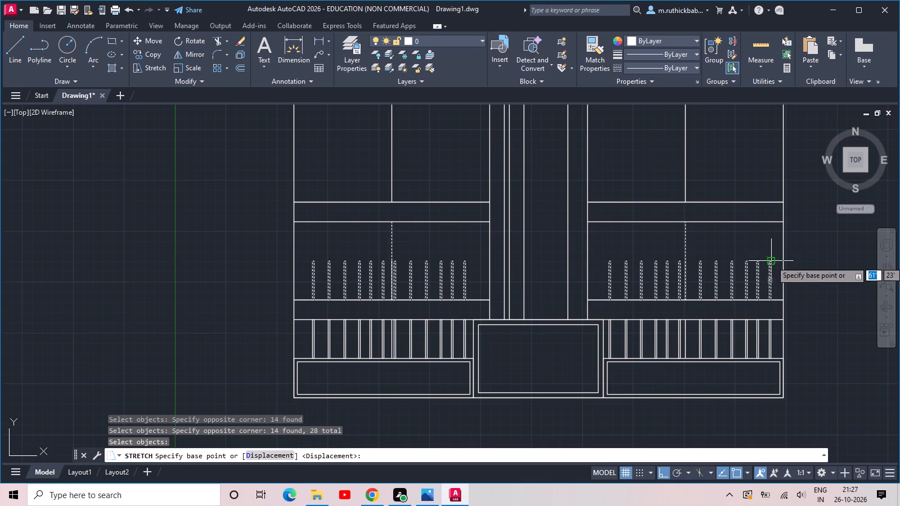
pyautogui.click(769, 259)
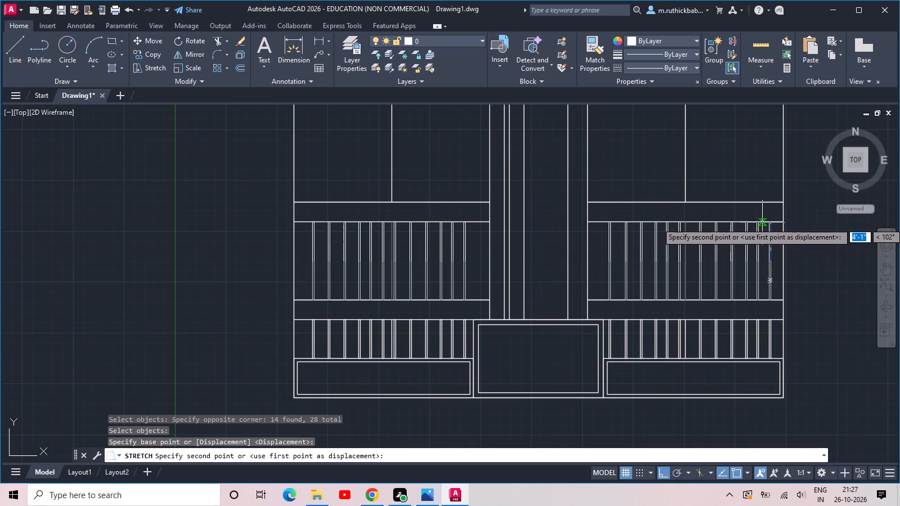
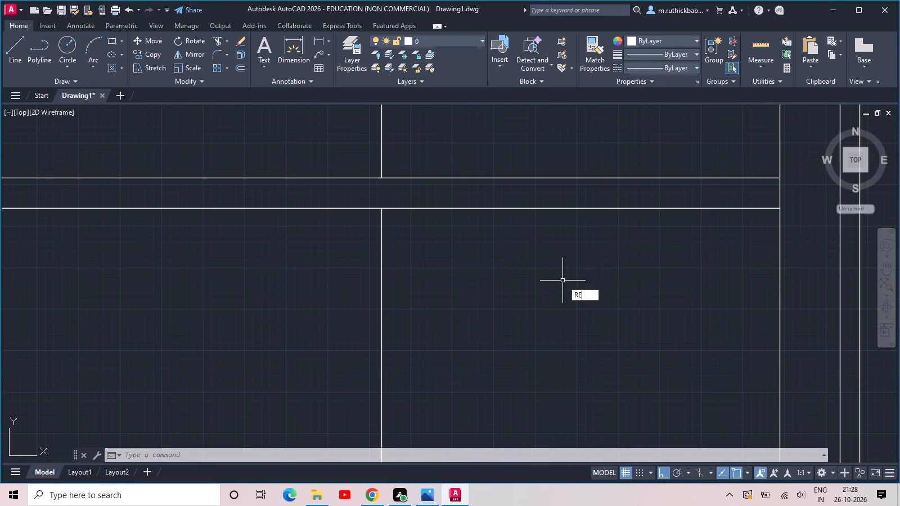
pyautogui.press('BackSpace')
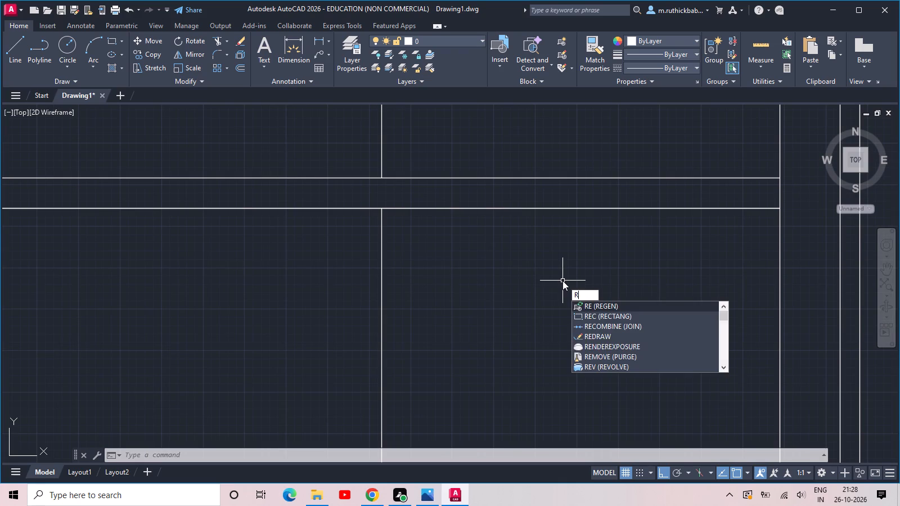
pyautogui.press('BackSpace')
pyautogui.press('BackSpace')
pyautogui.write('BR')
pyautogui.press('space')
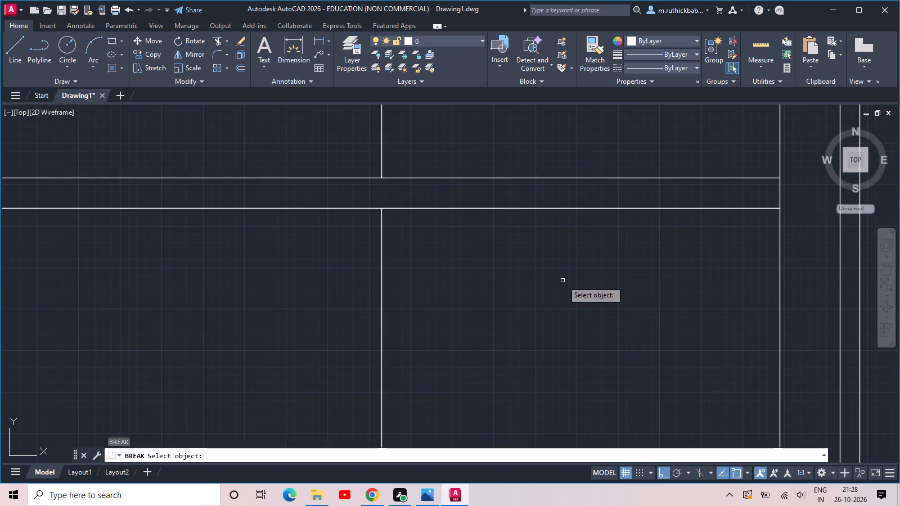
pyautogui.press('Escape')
# Break the underside line of the left wing's first thin floor band at the wing's central vertical line, using Break at Point.
pyautogui.write('BR')
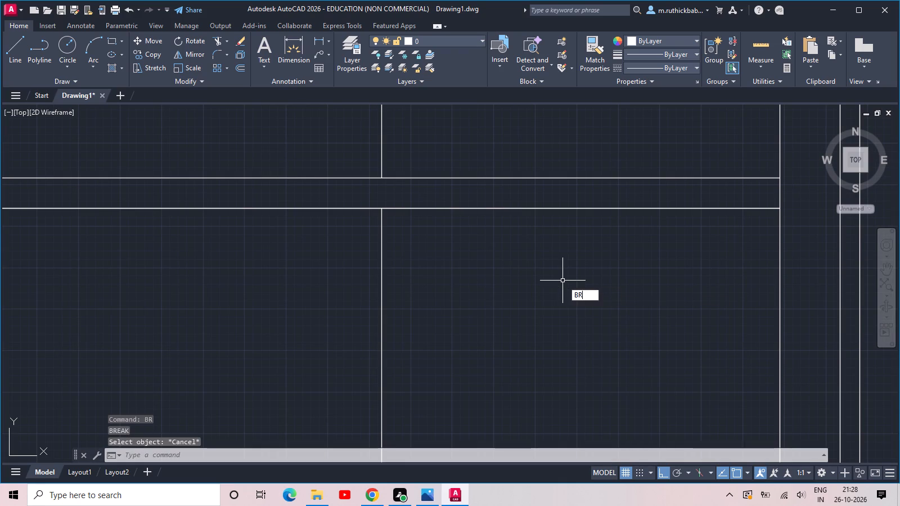
pyautogui.click(589, 324)
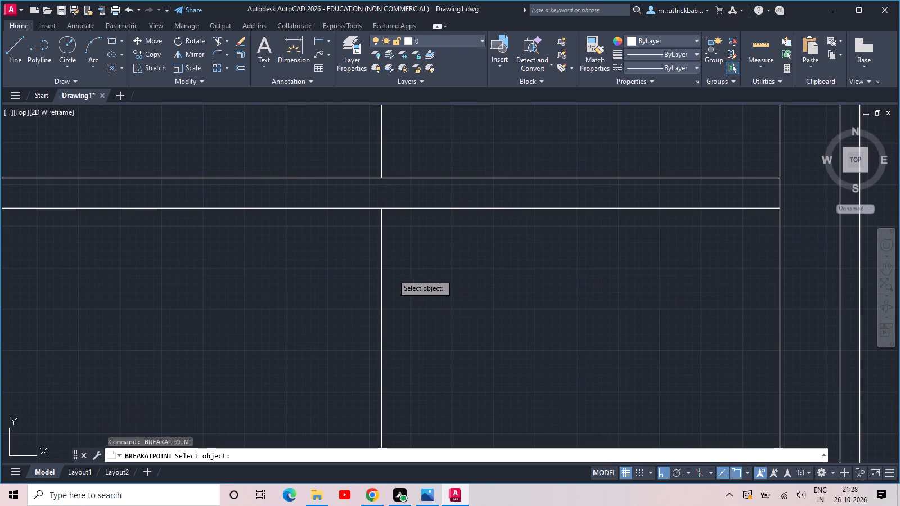
pyautogui.click(392, 210)
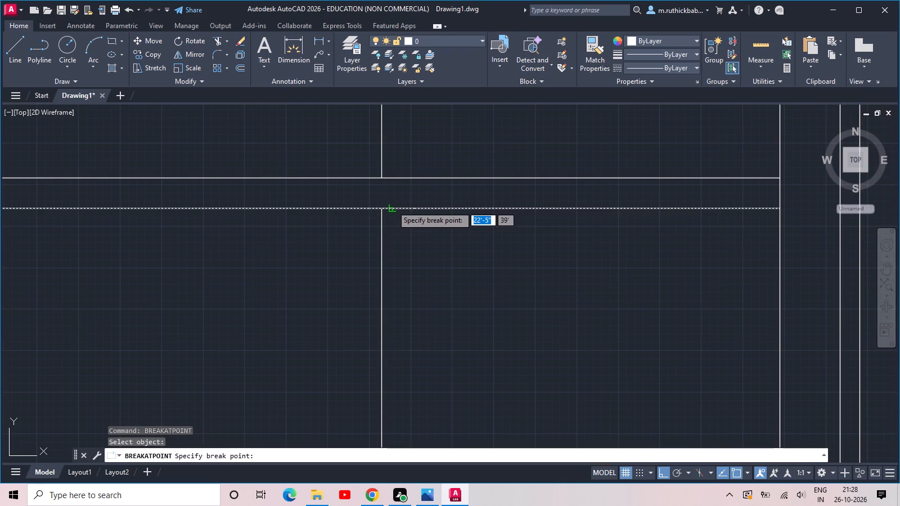
pyautogui.click(382, 209)
# Offset the inner half of the broken underside line 24 inches downward in the left wing's first storey above the bars.
pyautogui.scroll(-1, 488, 237)
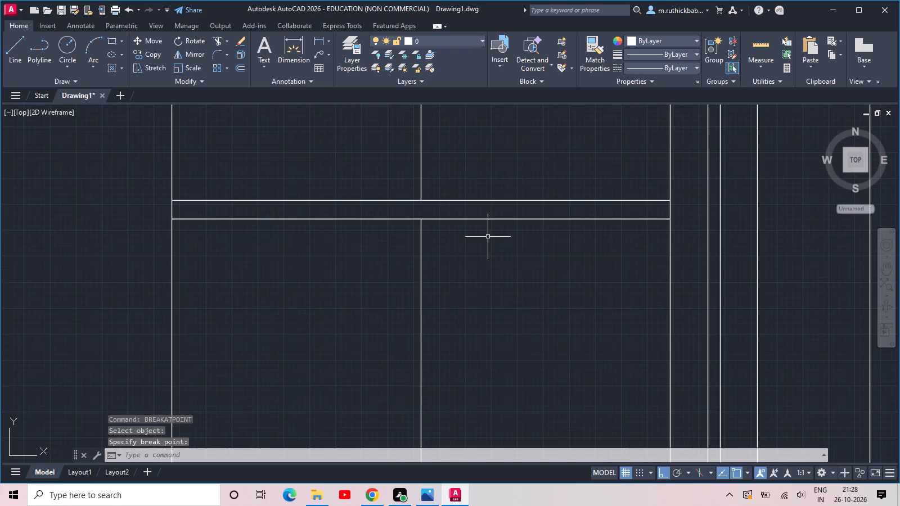
pyautogui.write('OFF')
pyautogui.press('space')
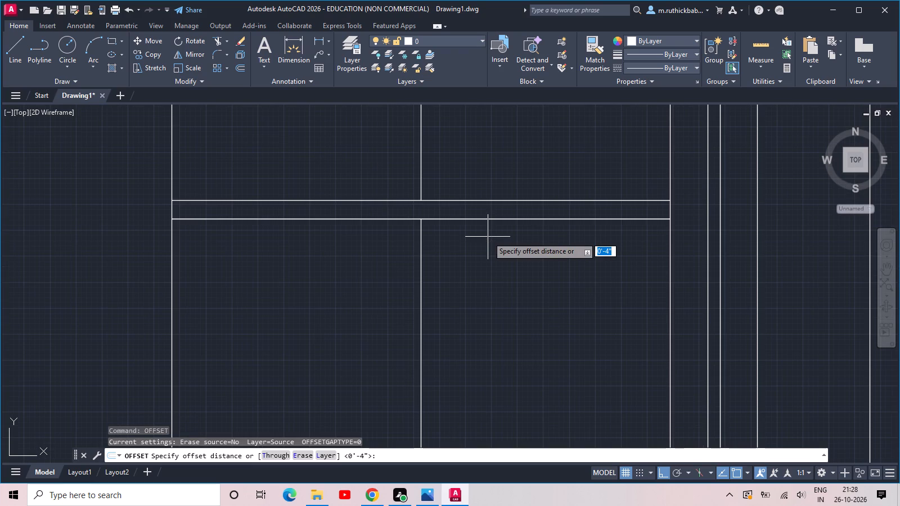
pyautogui.write('24')
pyautogui.press('space')
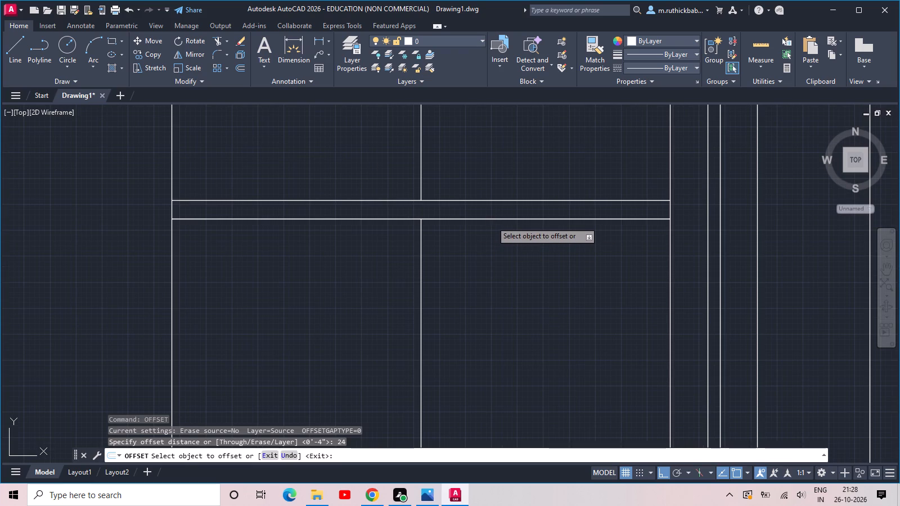
pyautogui.click(492, 219)
pyautogui.click(496, 240)
pyautogui.scroll(-3, 496, 240)
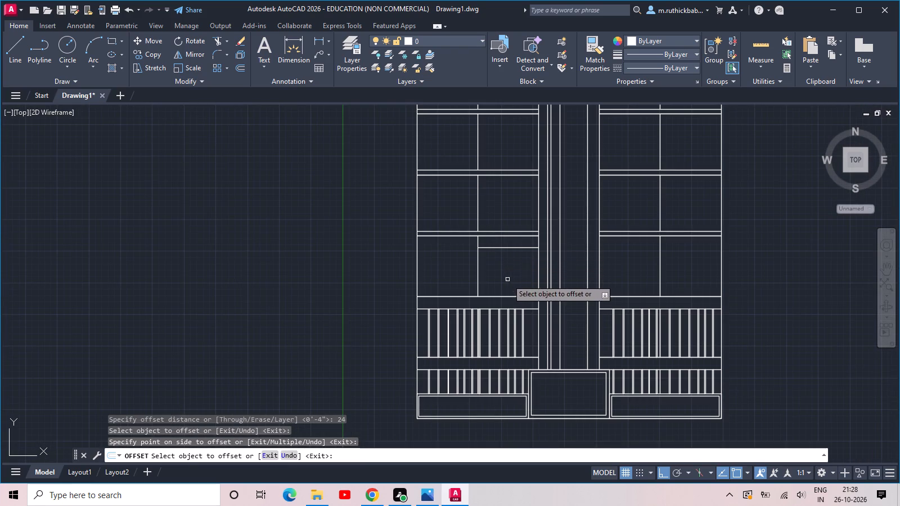
pyautogui.press('Escape')
# Draw a vertical line from the offset line straight down to the top of the floor band below.
pyautogui.scroll(2, 507, 276)
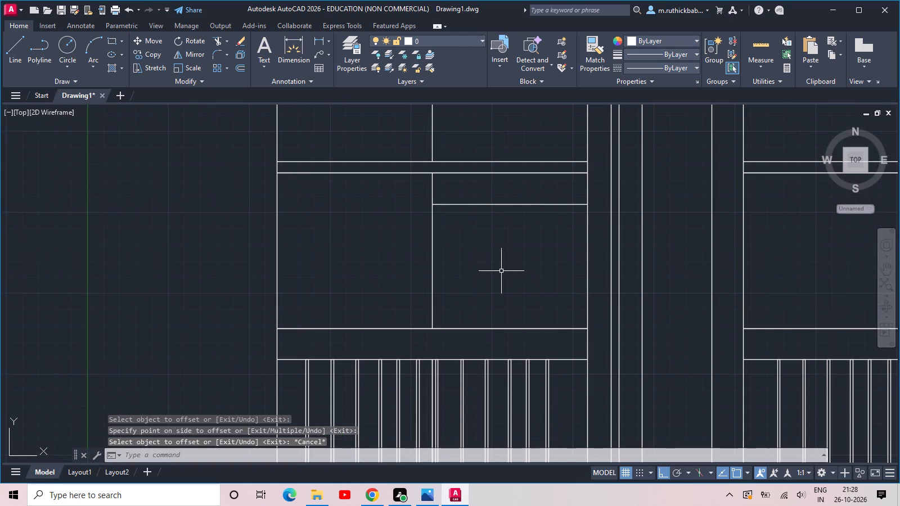
pyautogui.write('L')
pyautogui.press('space')
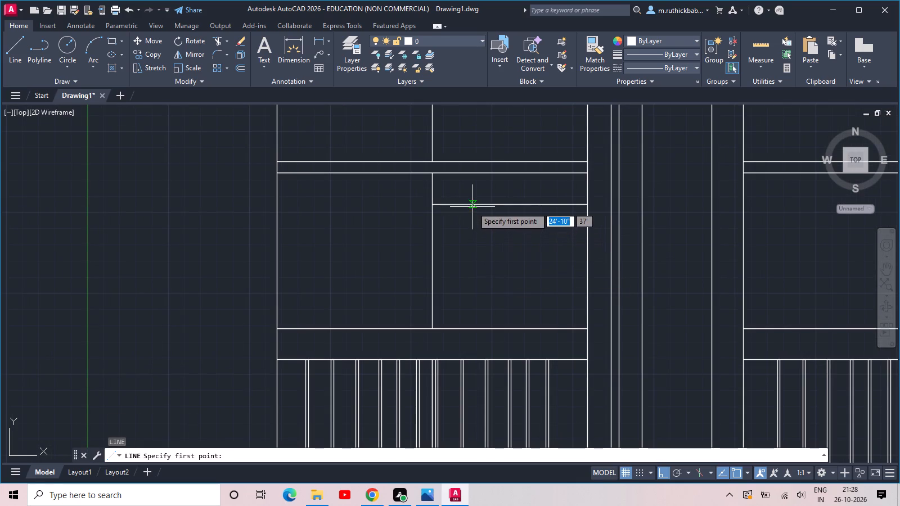
pyautogui.click(472, 207)
pyautogui.click(472, 328)
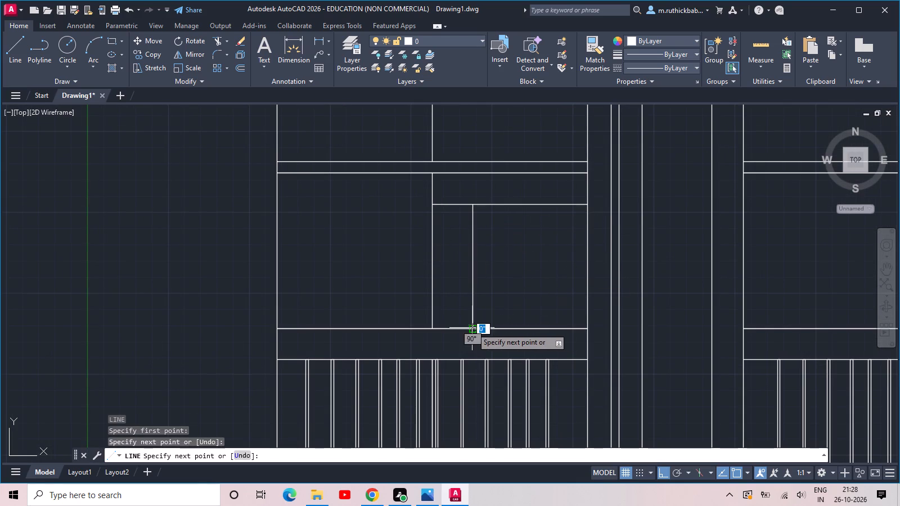
pyautogui.press('space')
# Copy the vertical line twice toward the central strips, matching its spacing from the wing's central line.
pyautogui.click(496, 288)
pyautogui.click(464, 264)
pyautogui.press('c')
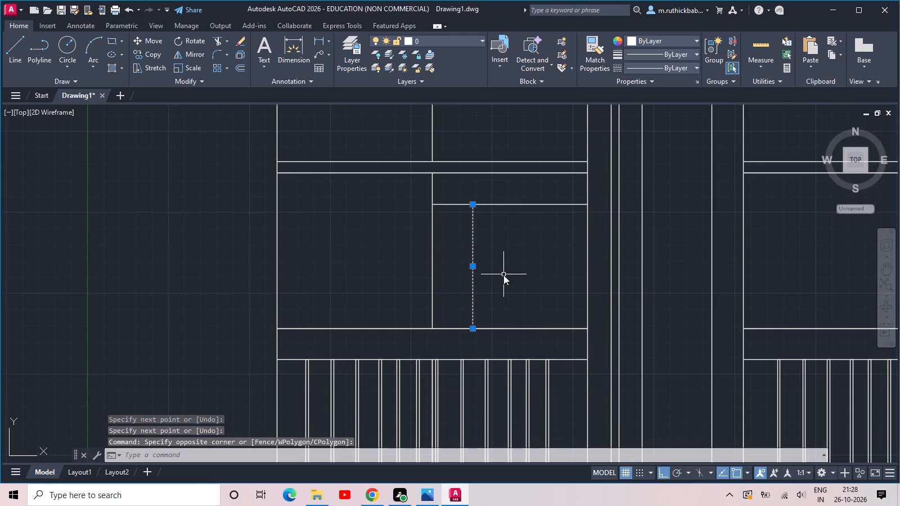
pyautogui.press('o')
pyautogui.press('space')
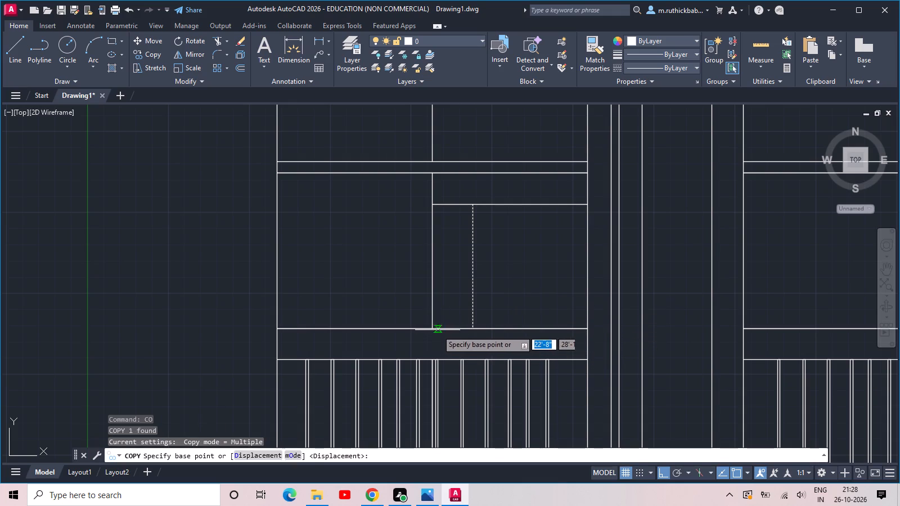
pyautogui.click(434, 329)
pyautogui.click(473, 328)
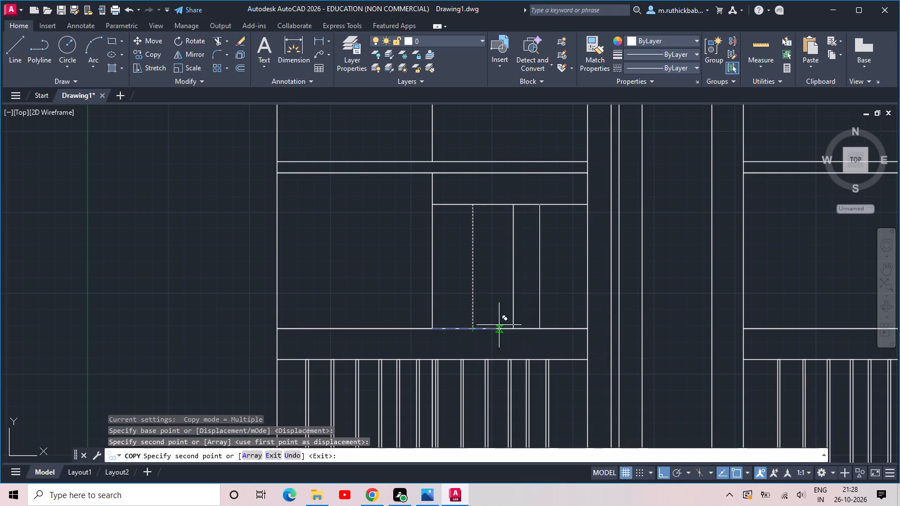
pyautogui.click(516, 329)
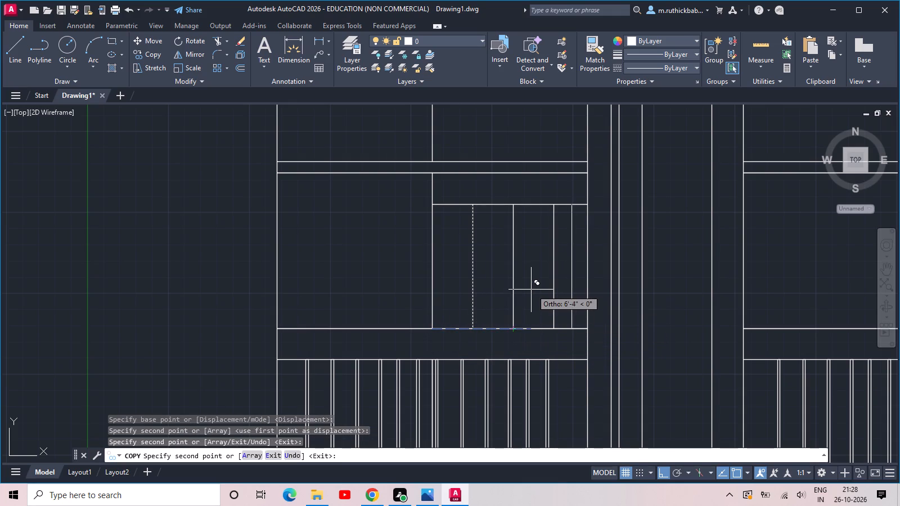
pyautogui.press('Escape')
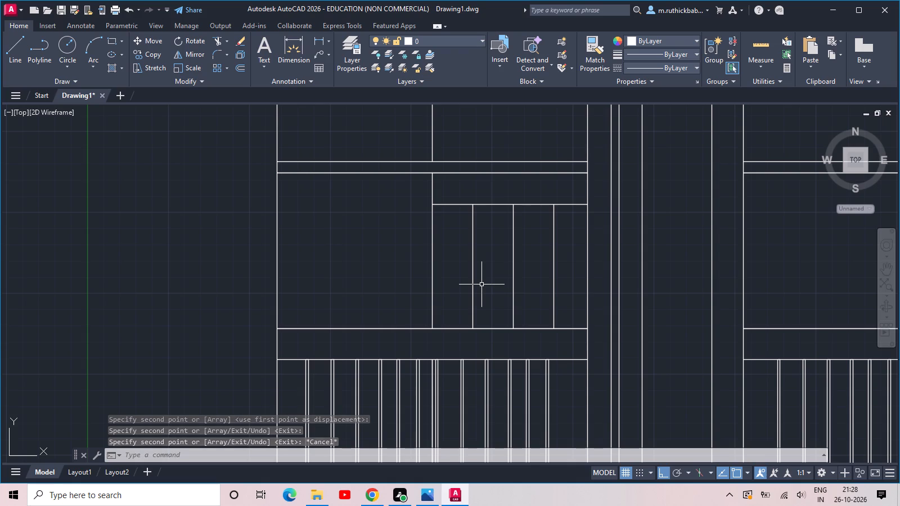
# Draw a rectangle about 10 ft by 3'-9" on the floor band, filling the bottom of the storey's outer half.
pyautogui.scroll(1, 403, 275)
pyautogui.moveTo(399, 282); pyautogui.dragTo(474, 255, button='middle')
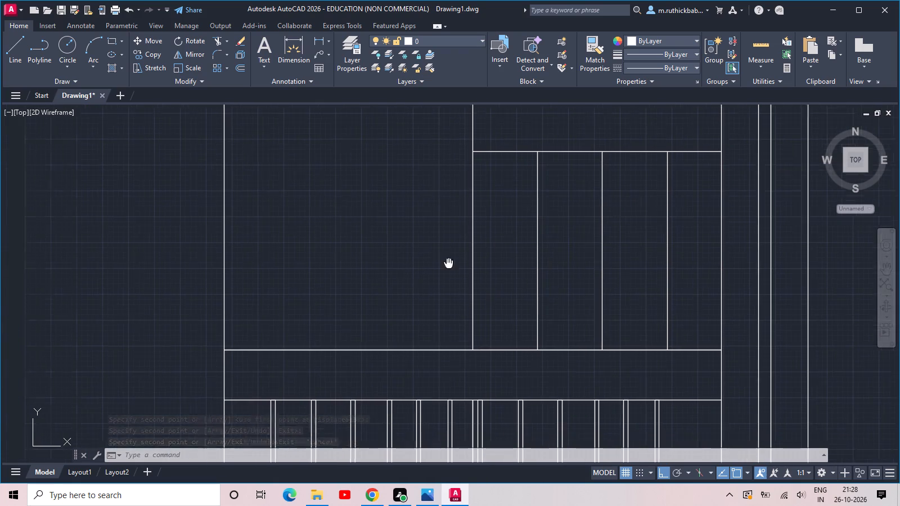
pyautogui.moveTo(474, 255); pyautogui.dragTo(488, 248, button='middle')
pyautogui.write('REC')
pyautogui.press('space')
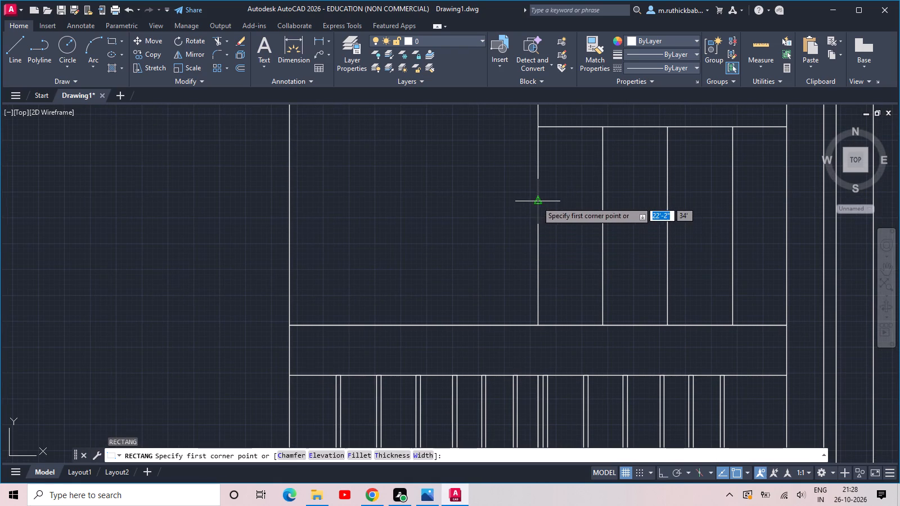
pyautogui.click(538, 232)
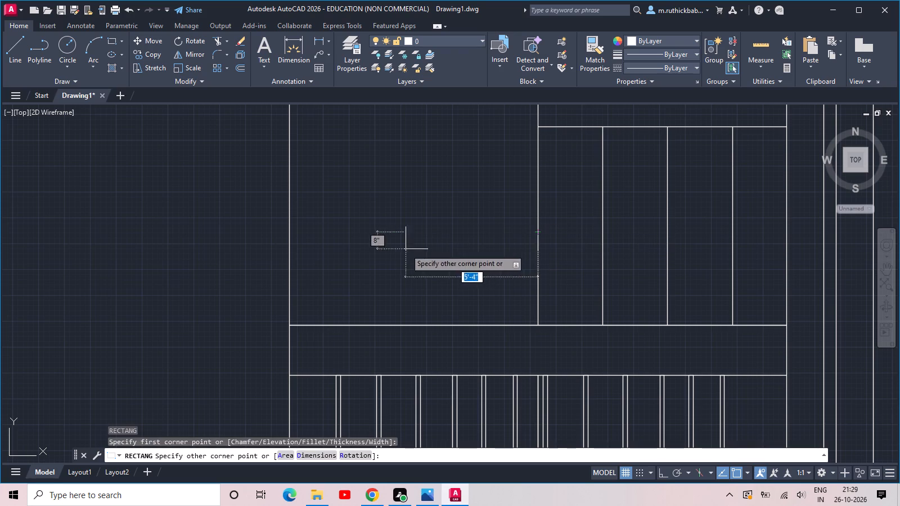
pyautogui.click(289, 323)
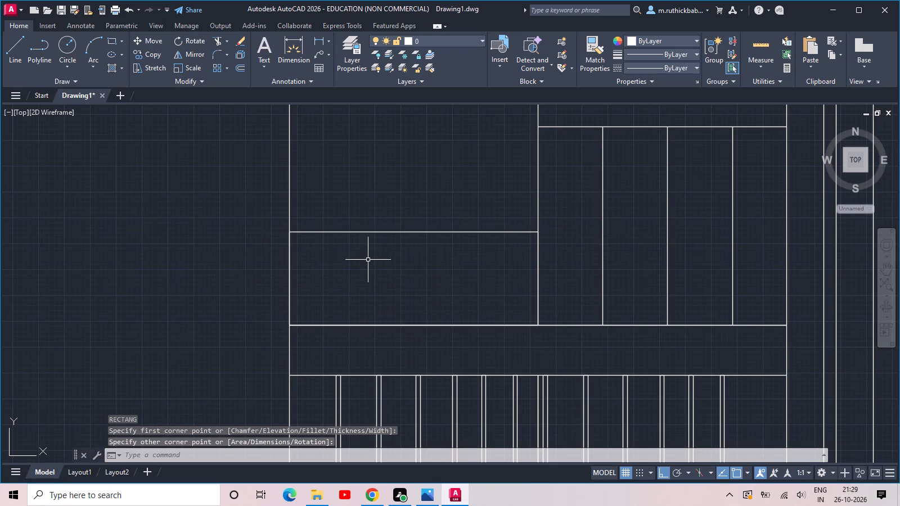
# Offset the new rectangle 4 inches inward to frame the panel.
pyautogui.write('OFF')
pyautogui.press('space')
pyautogui.write('4')
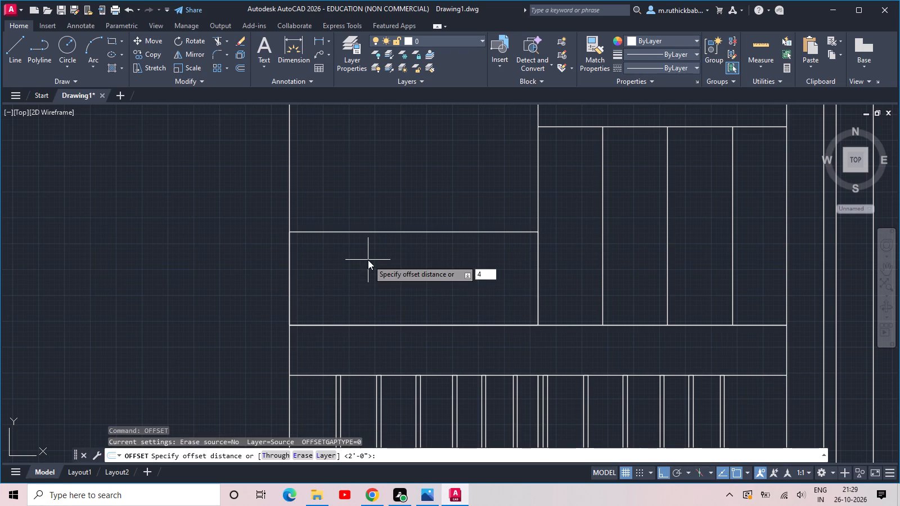
pyautogui.press('space')
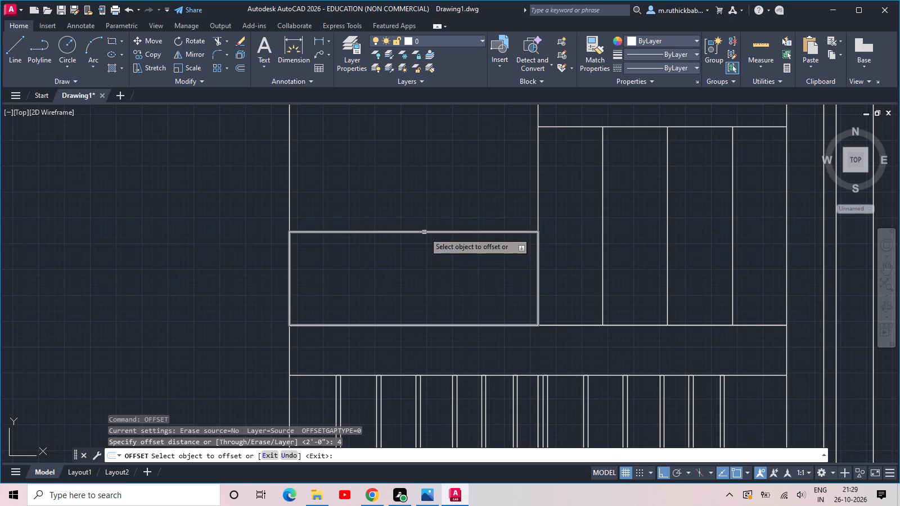
pyautogui.click(424, 232)
pyautogui.click(422, 256)
pyautogui.press('Escape')
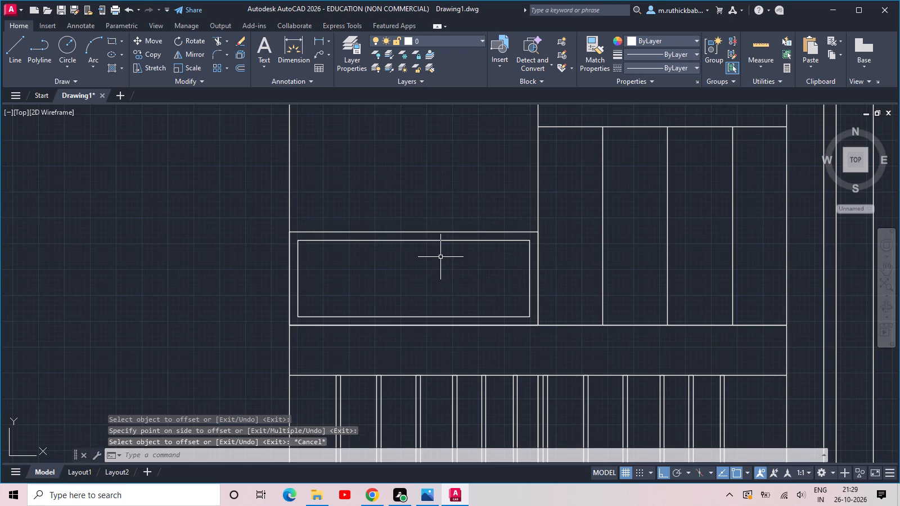
# Trim away the left wing's outer vertical edge above the framed panel and between the floor bands of the next three storeys.
pyautogui.scroll(-1, 440, 257)
pyautogui.scroll(1, 411, 252)
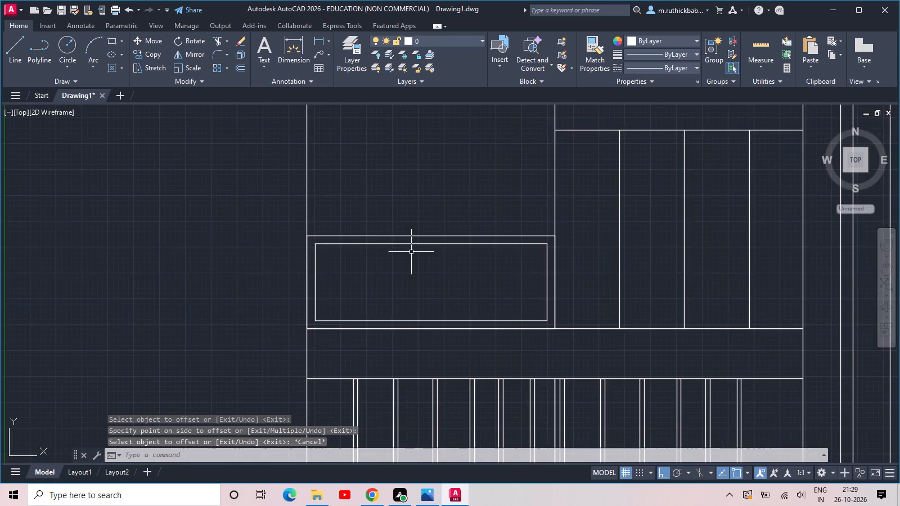
pyautogui.scroll(-4, 411, 252)
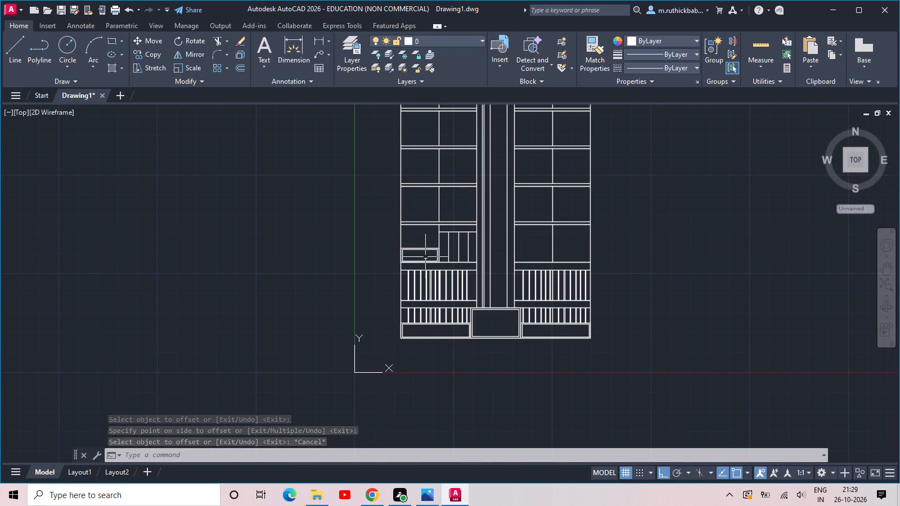
pyautogui.scroll(2, 423, 257)
pyautogui.write('TR')
pyautogui.press('space')
pyautogui.press('space')
pyautogui.click(391, 213)
pyautogui.click(352, 216)
pyautogui.scroll(-1, 351, 212)
pyautogui.moveTo(354, 209); pyautogui.dragTo(409, 318, button='middle')
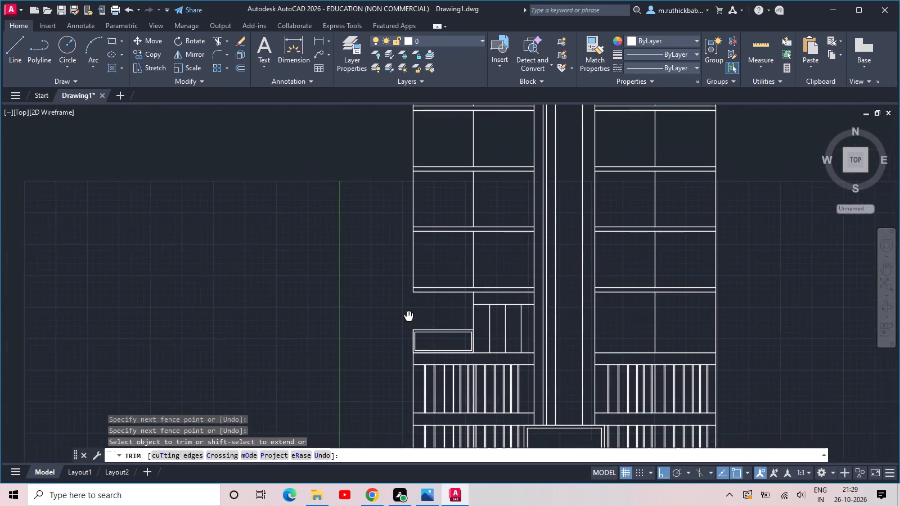
pyautogui.moveTo(409, 318); pyautogui.dragTo(411, 322, button='middle')
pyautogui.click(438, 265)
pyautogui.click(399, 255)
pyautogui.click(435, 210)
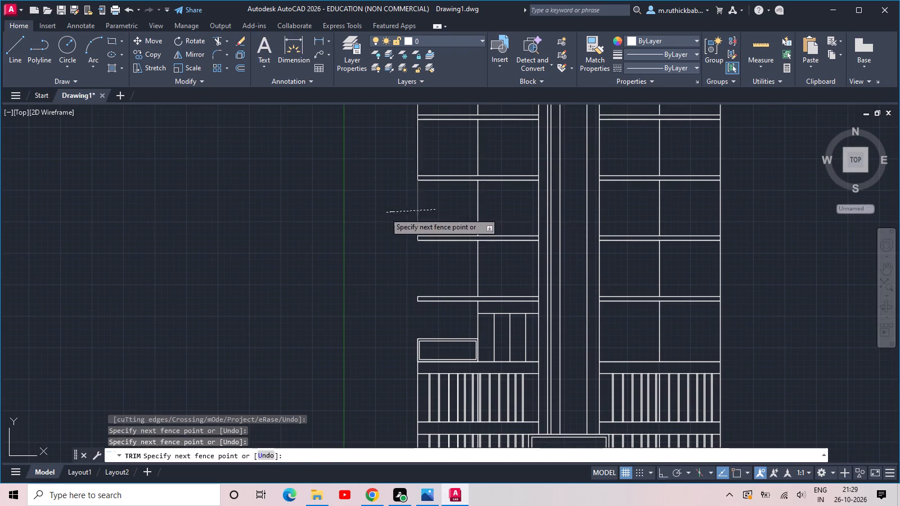
pyautogui.click(385, 213)
pyautogui.moveTo(385, 213); pyautogui.dragTo(471, 380, button='middle')
pyautogui.moveTo(523, 309); pyautogui.dragTo(505, 313)
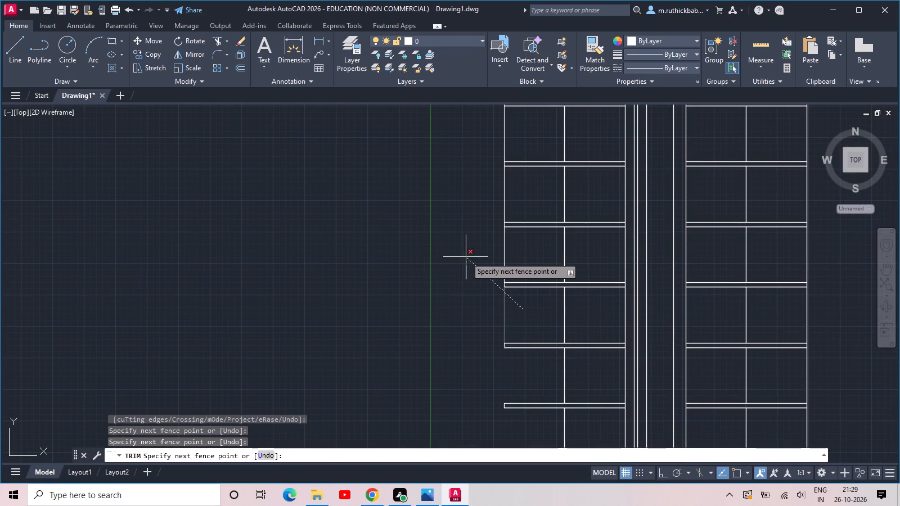
pyautogui.click(447, 288)
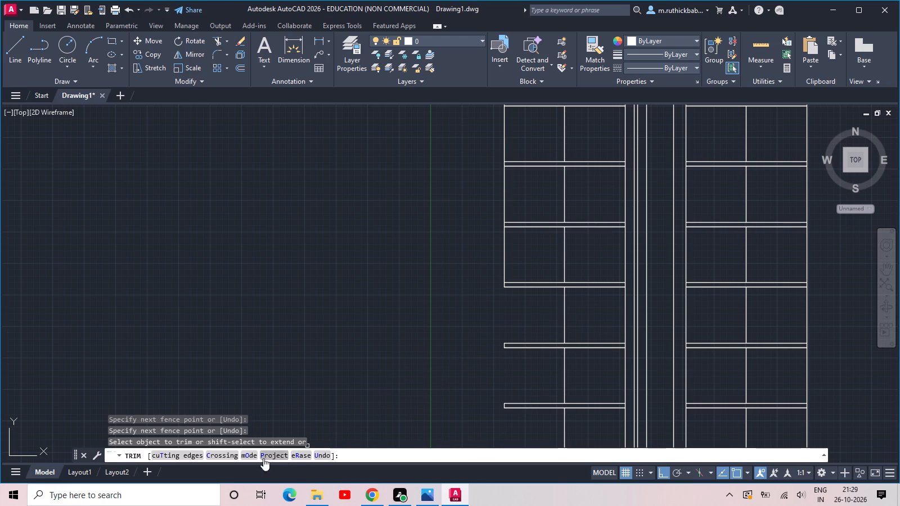
# Trim away the left wing's outer vertical edge between the floor bands of the top four storeys, up to the roof line.
pyautogui.click(214, 454)
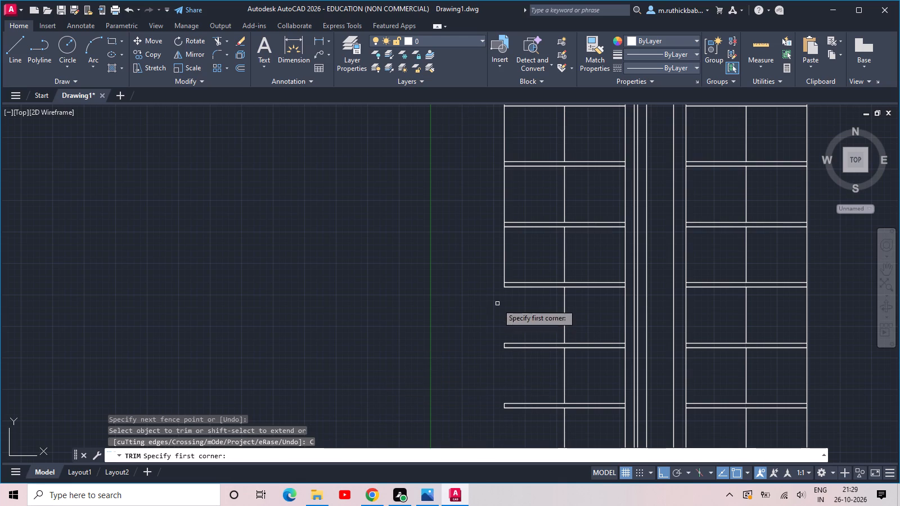
pyautogui.click(472, 273)
pyautogui.click(513, 251)
pyautogui.moveTo(514, 250); pyautogui.dragTo(493, 254)
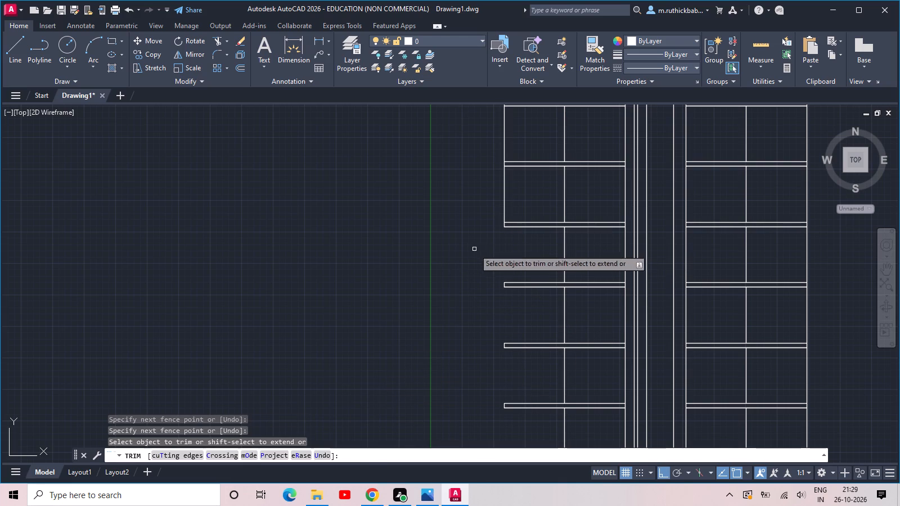
pyautogui.click(489, 199)
pyautogui.click(509, 191)
pyautogui.moveTo(509, 191); pyautogui.dragTo(538, 254, button='middle')
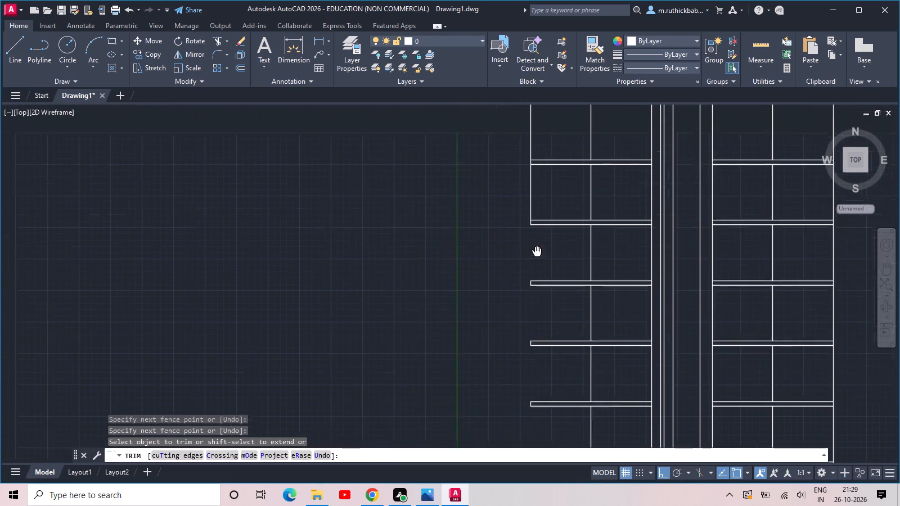
pyautogui.moveTo(538, 254); pyautogui.dragTo(549, 280, button='middle')
pyautogui.moveTo(568, 316); pyautogui.dragTo(560, 312)
pyautogui.click(550, 281)
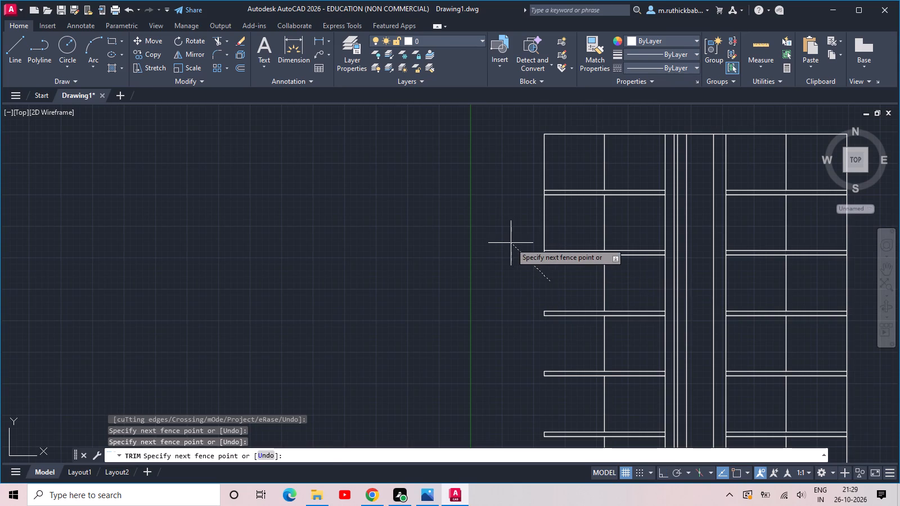
pyautogui.click(511, 242)
pyautogui.click(533, 232)
pyautogui.click(561, 218)
pyautogui.click(517, 201)
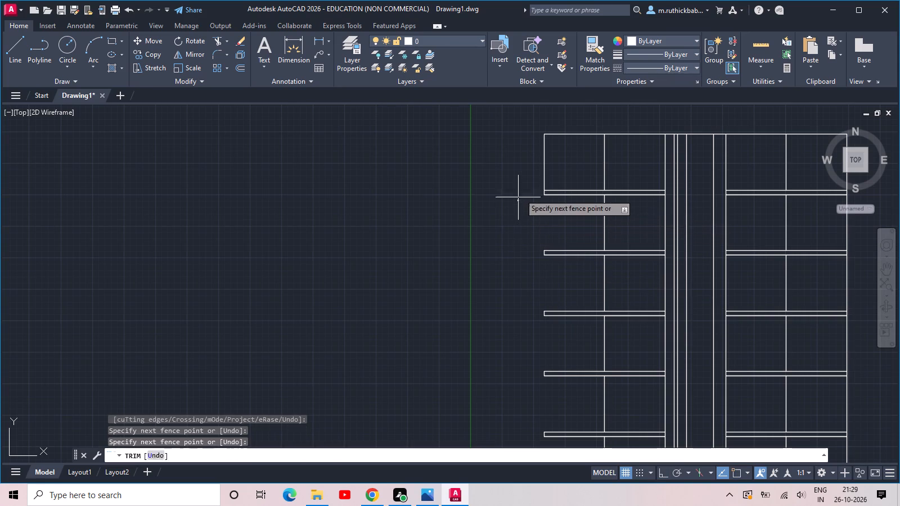
pyautogui.click(547, 171)
pyautogui.scroll(-1, 549, 168)
pyautogui.moveTo(549, 168); pyautogui.dragTo(415, 164, button='middle')
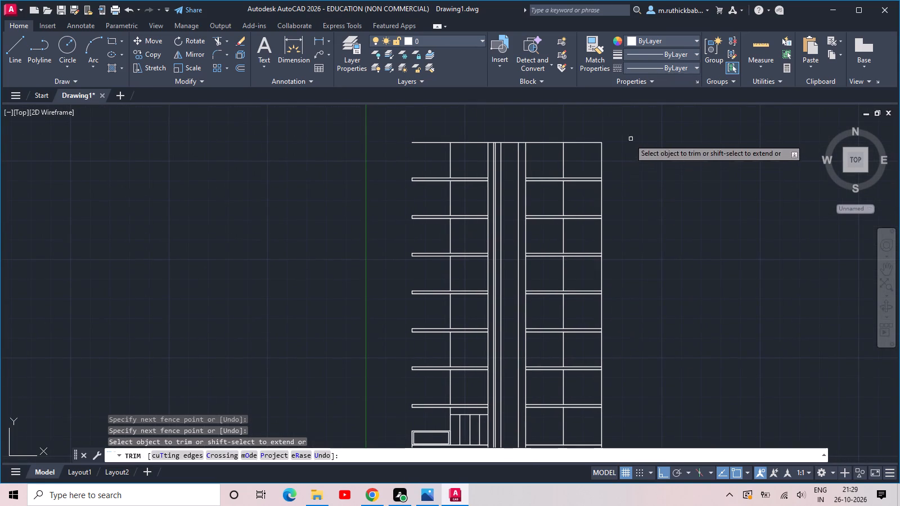
pyautogui.press('Escape')
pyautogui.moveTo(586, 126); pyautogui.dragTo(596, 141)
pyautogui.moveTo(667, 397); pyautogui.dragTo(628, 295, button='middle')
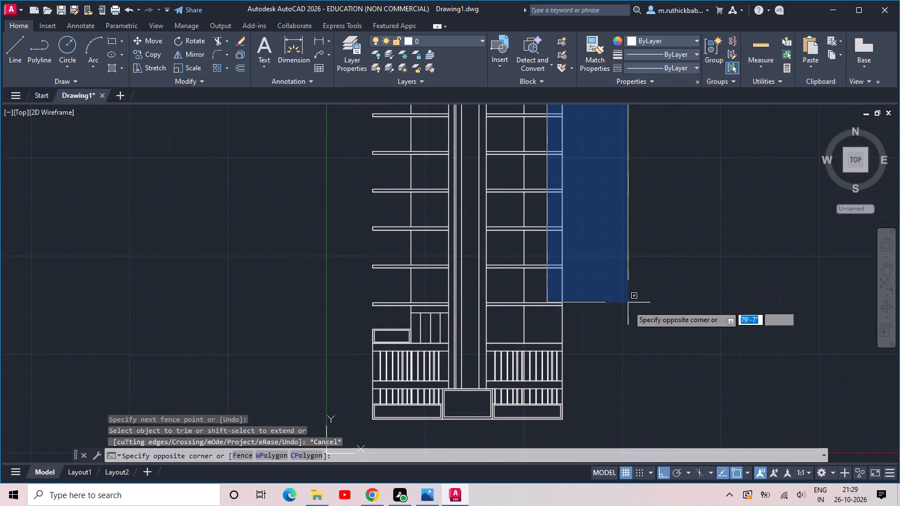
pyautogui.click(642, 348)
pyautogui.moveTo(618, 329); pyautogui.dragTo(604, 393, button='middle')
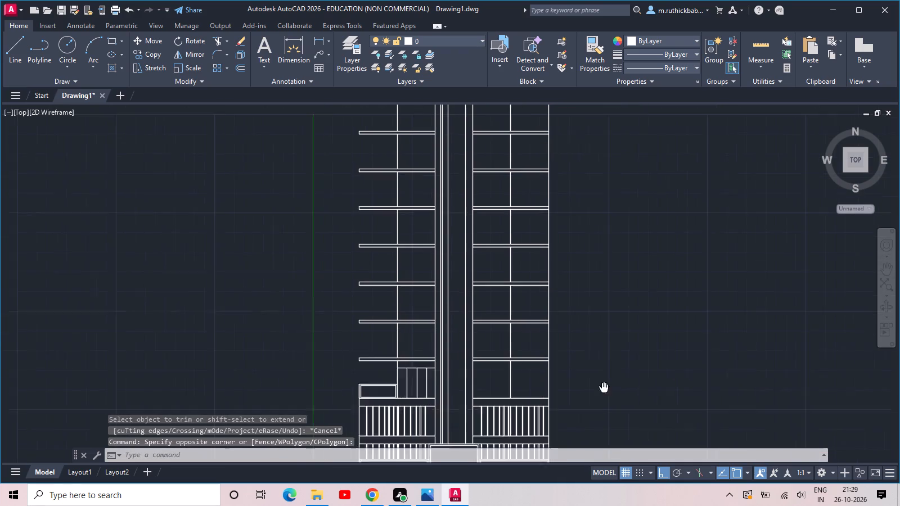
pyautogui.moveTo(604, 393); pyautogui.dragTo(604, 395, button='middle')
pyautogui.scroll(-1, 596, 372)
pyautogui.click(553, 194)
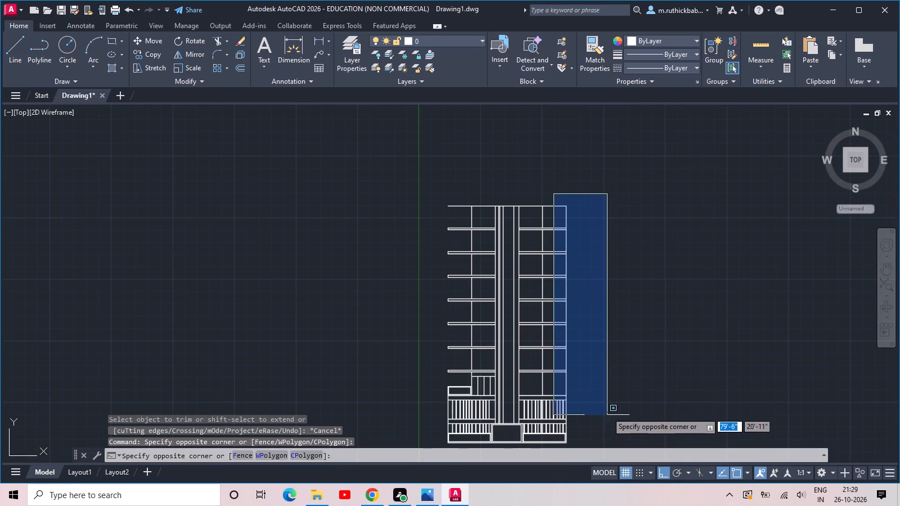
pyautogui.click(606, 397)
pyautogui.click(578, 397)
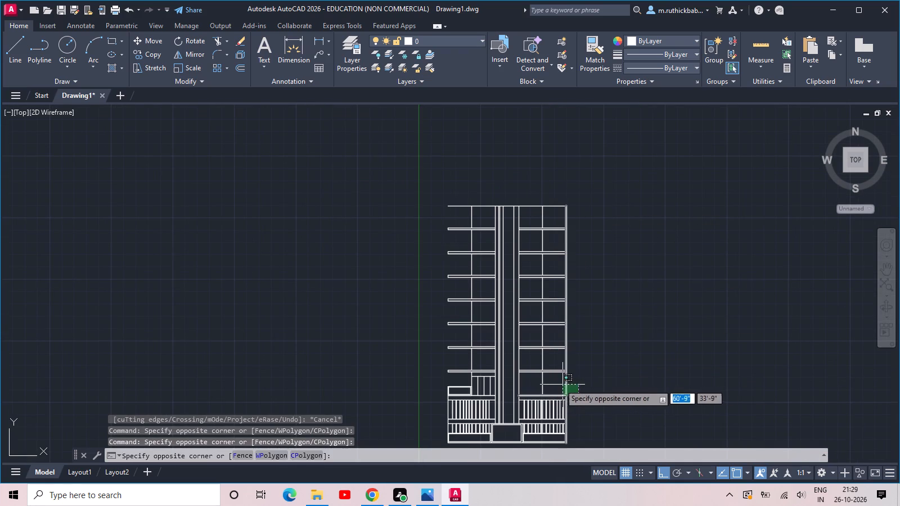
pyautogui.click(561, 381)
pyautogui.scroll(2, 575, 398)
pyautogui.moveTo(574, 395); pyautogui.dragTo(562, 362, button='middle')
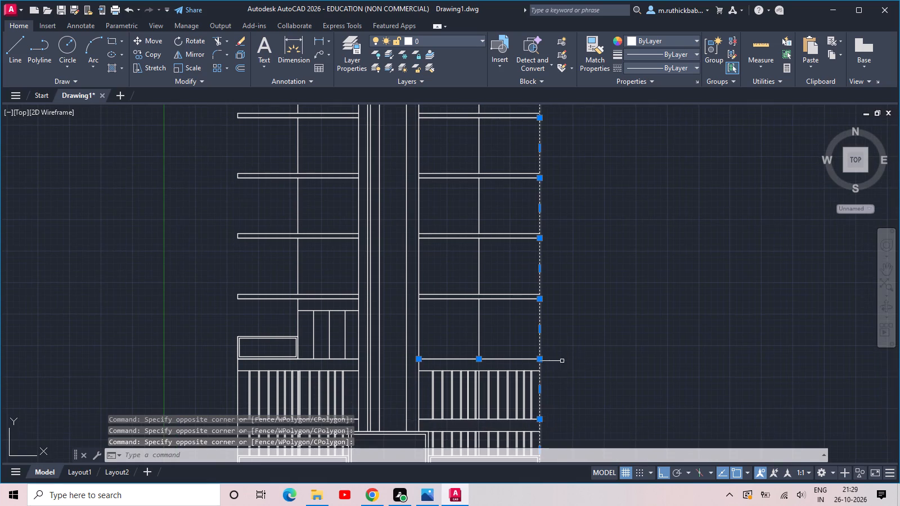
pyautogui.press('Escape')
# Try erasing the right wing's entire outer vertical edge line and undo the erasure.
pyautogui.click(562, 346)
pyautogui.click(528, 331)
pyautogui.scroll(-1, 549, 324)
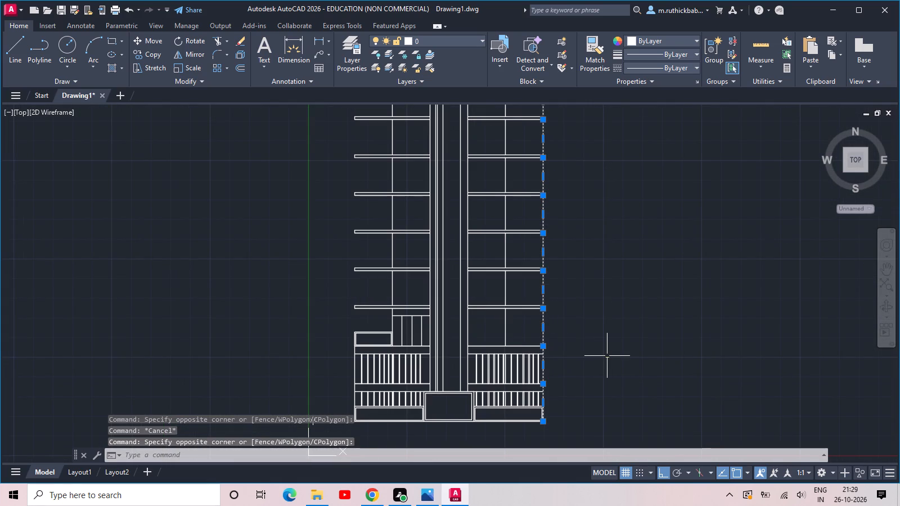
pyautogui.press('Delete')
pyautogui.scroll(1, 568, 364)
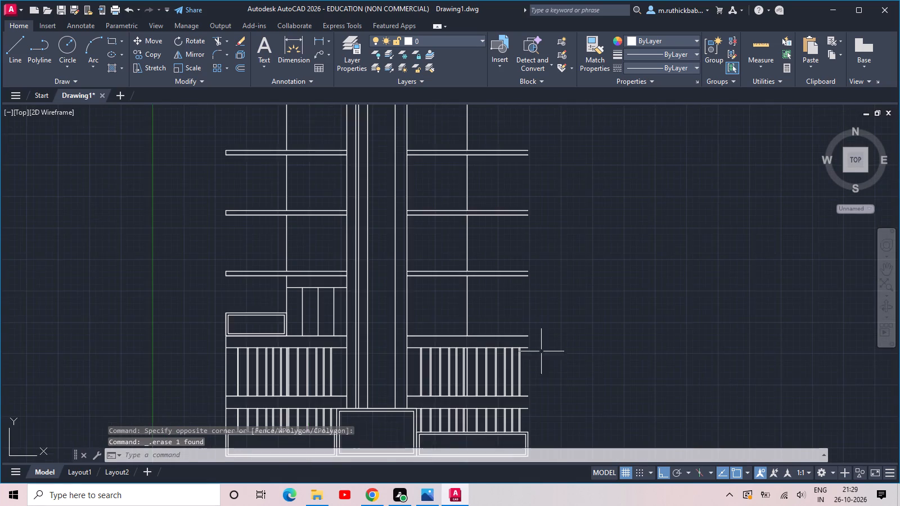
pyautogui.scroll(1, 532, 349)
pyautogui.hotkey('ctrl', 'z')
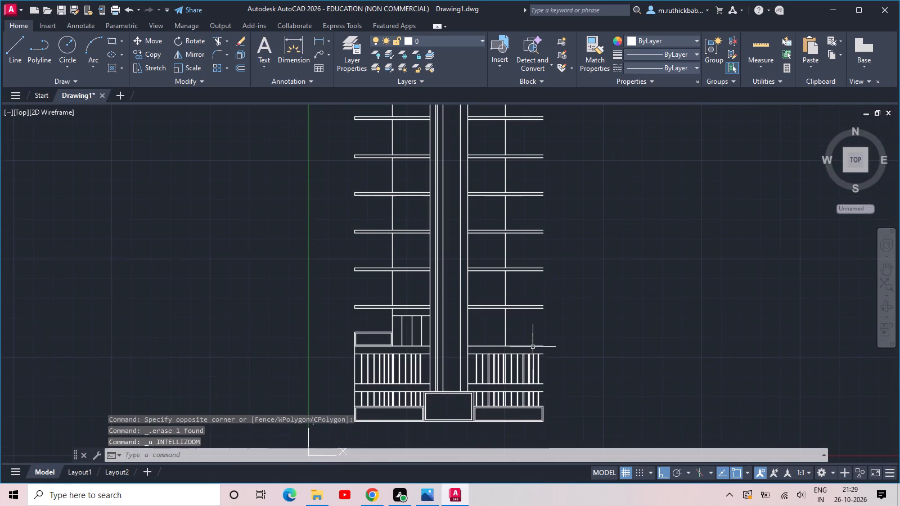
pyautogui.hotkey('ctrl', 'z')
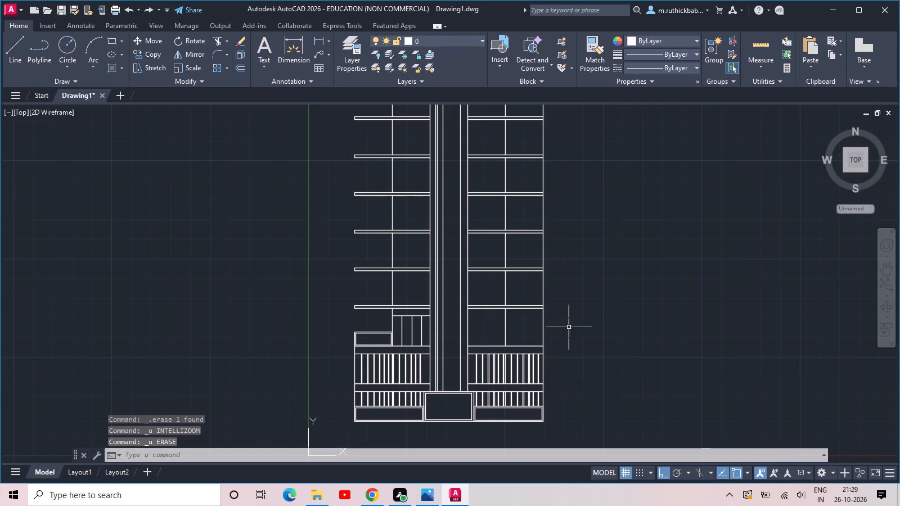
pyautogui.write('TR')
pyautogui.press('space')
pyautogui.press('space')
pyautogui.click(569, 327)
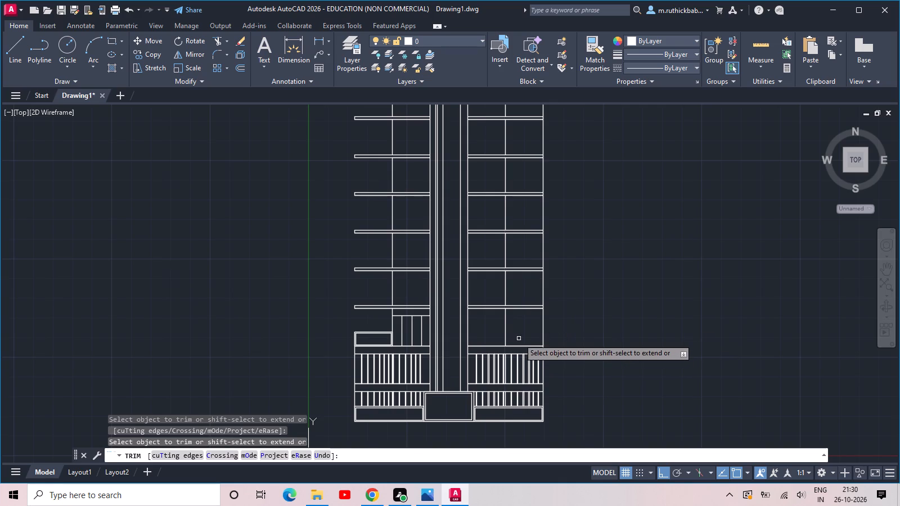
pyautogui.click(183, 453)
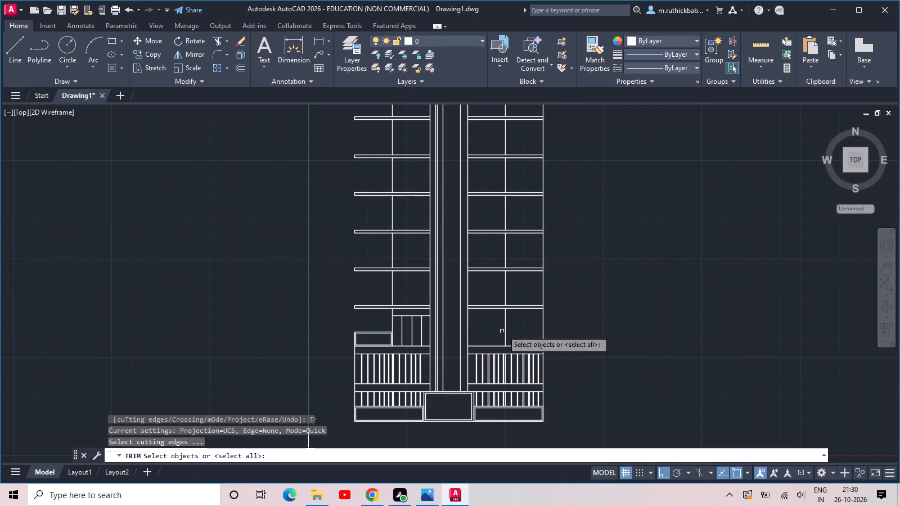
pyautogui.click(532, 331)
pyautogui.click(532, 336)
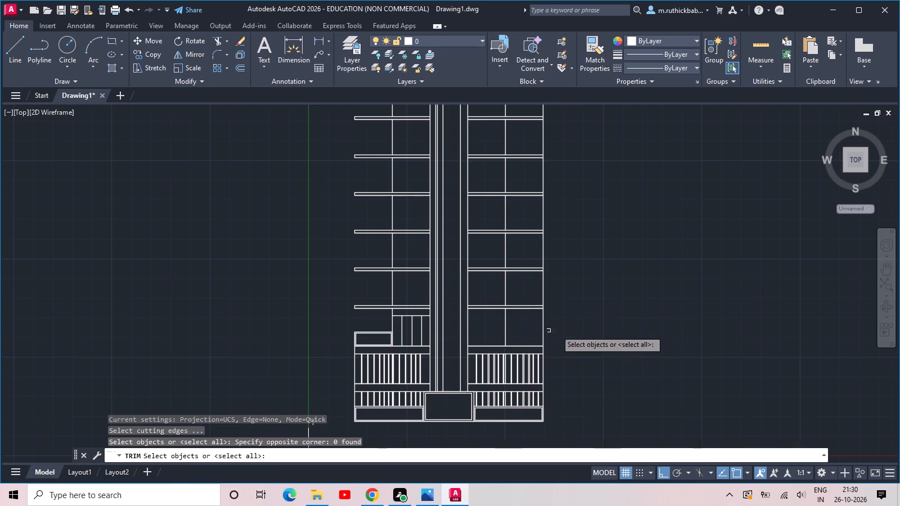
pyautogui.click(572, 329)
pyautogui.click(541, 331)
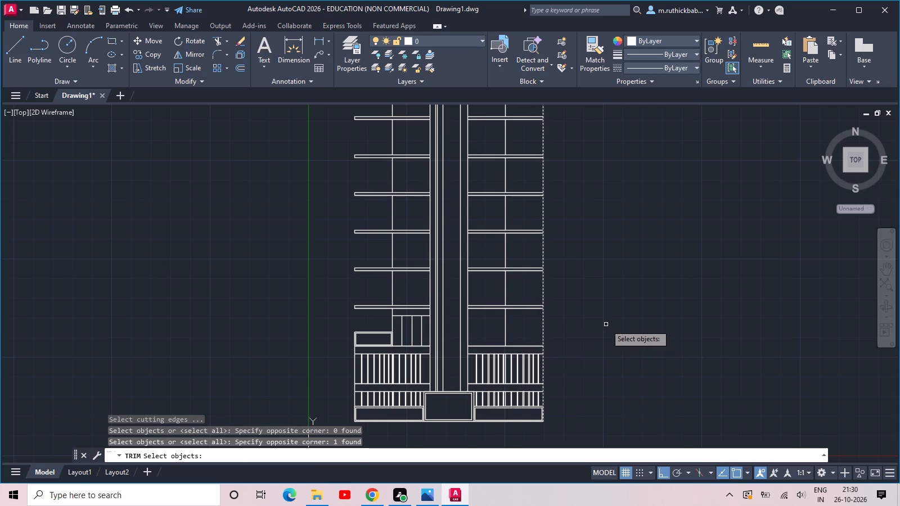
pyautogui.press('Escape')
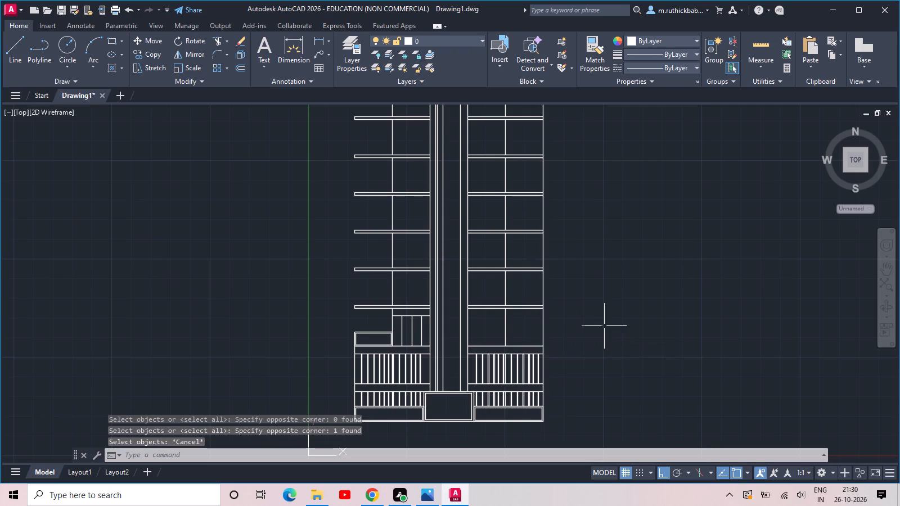
# Using Trim in Quick mode, remove the right wing's outer vertical edge along the first four storeys above the barred base.
pyautogui.press('space')
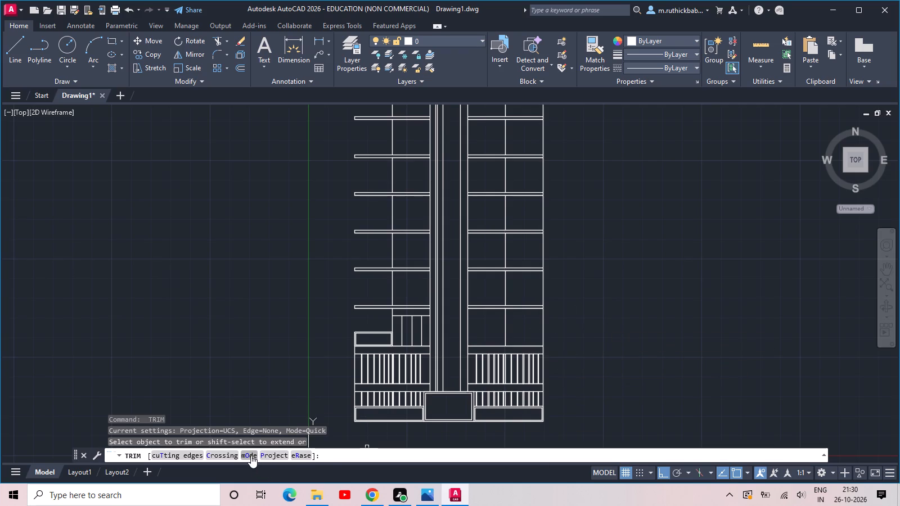
pyautogui.click(248, 455)
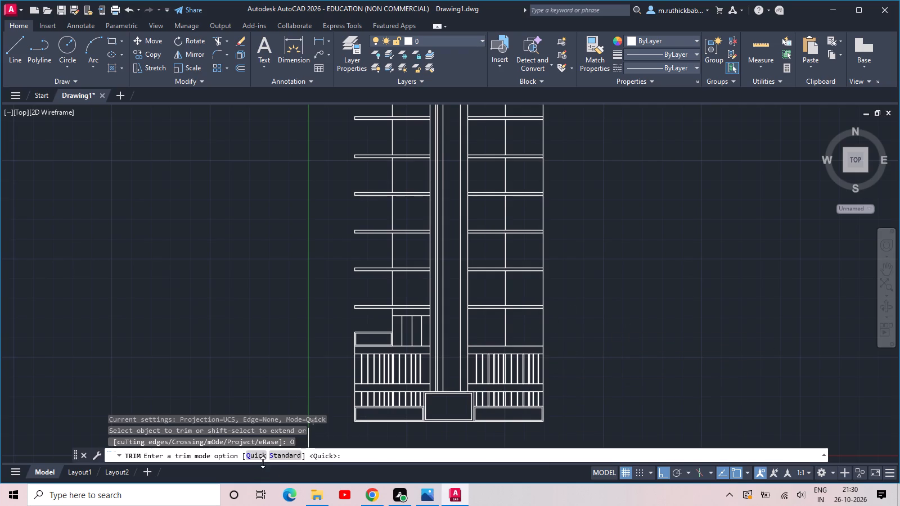
pyautogui.click(260, 453)
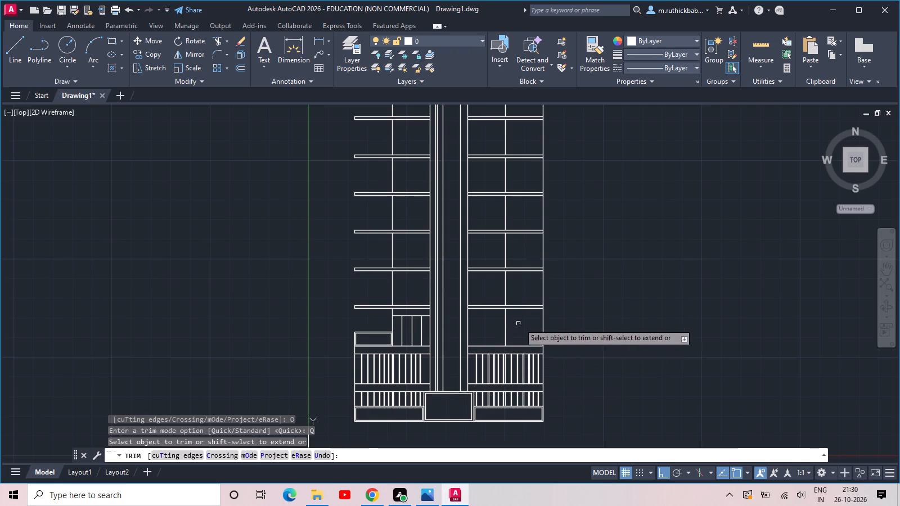
pyautogui.click(544, 331)
pyautogui.click(583, 292)
pyautogui.click(536, 291)
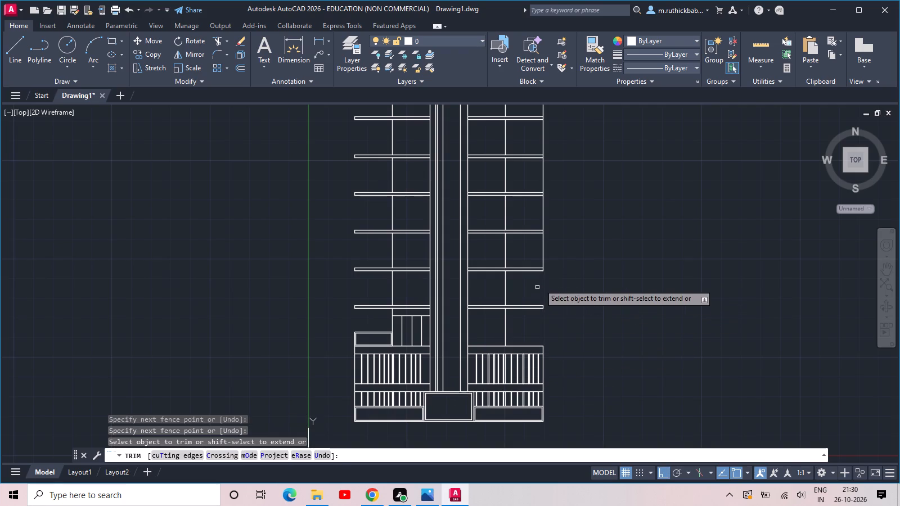
pyautogui.click(560, 259)
pyautogui.click(540, 247)
pyautogui.click(560, 226)
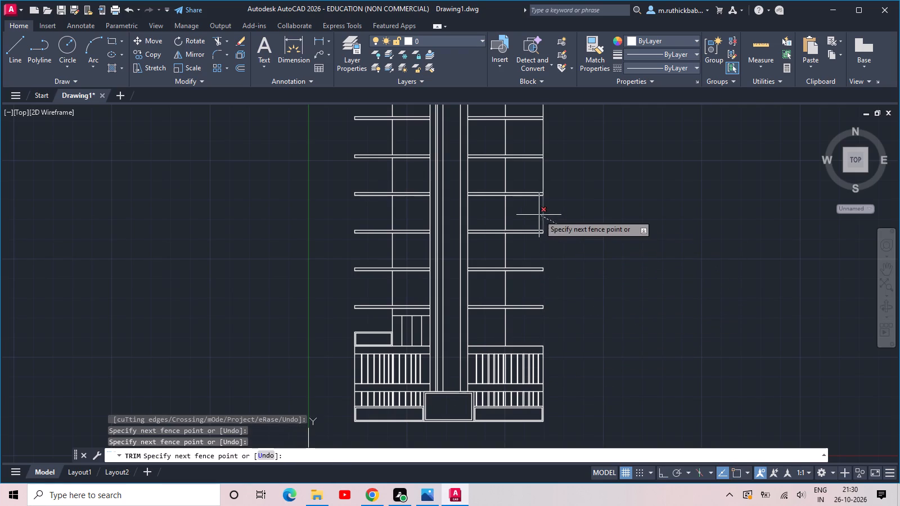
pyautogui.click(539, 215)
# Trim away the right wing's outer vertical edge between the floor bands of the top four storeys, up to the roof line.
pyautogui.moveTo(547, 204); pyautogui.dragTo(538, 417, button='middle')
pyautogui.click(526, 275)
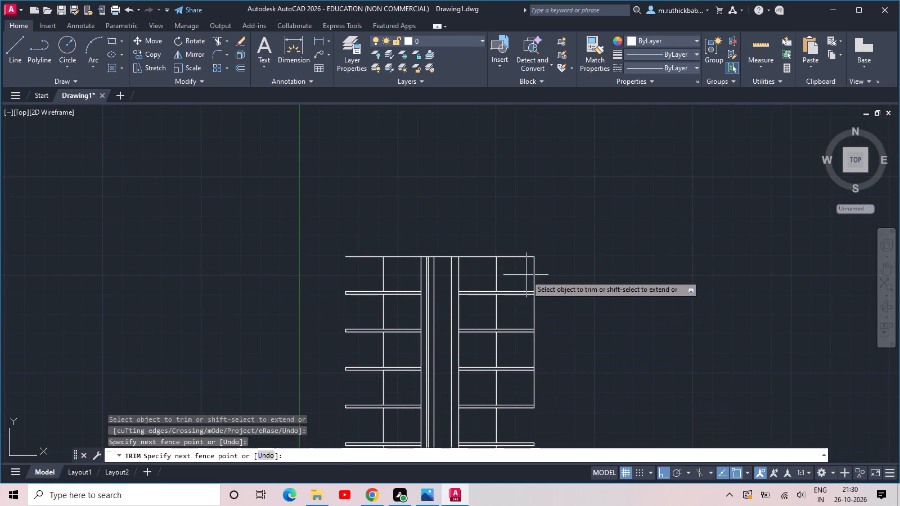
pyautogui.click(550, 268)
pyautogui.click(530, 317)
pyautogui.click(556, 301)
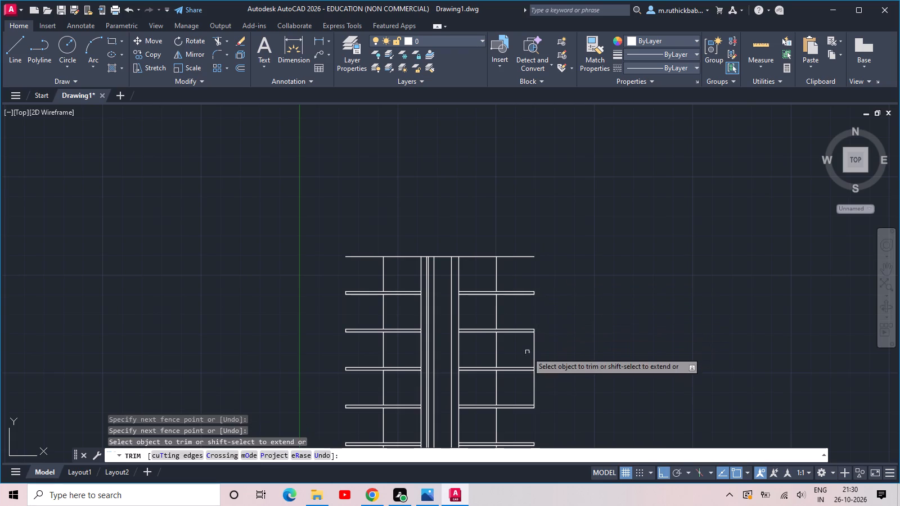
pyautogui.click(527, 351)
pyautogui.click(574, 337)
pyautogui.click(529, 395)
pyautogui.click(564, 371)
pyautogui.scroll(-1, 567, 367)
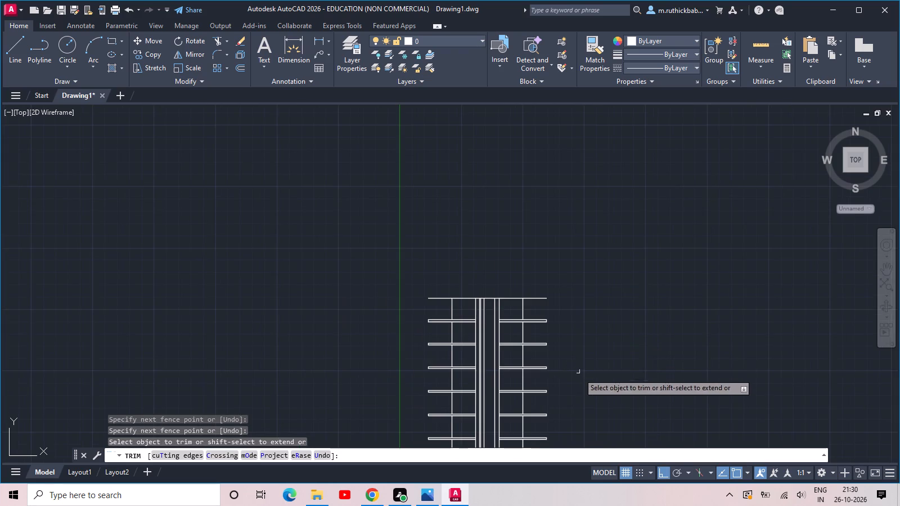
pyautogui.moveTo(579, 374); pyautogui.dragTo(551, 257, button='middle')
pyautogui.press('Escape')
pyautogui.press('Escape')
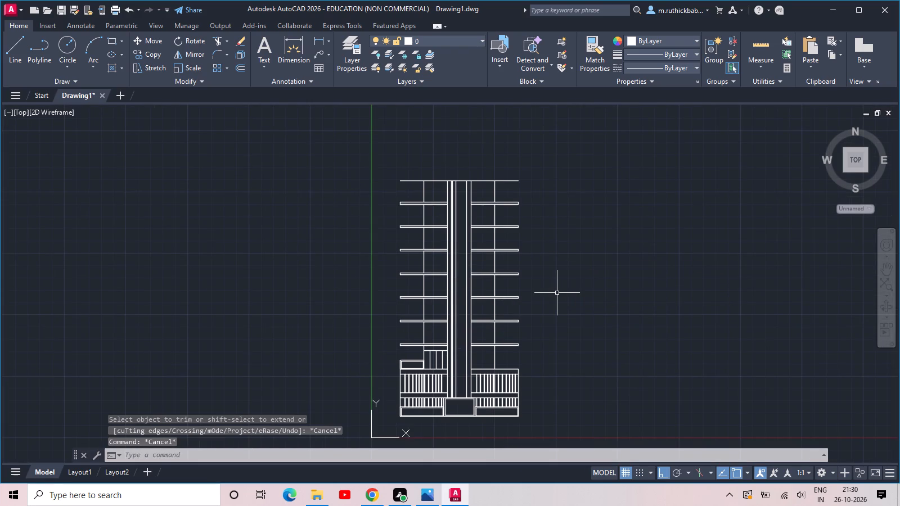
# Save the drawing in the Documents folder as 7 ELEVATION.
pyautogui.hotkey('ctrl', 's')
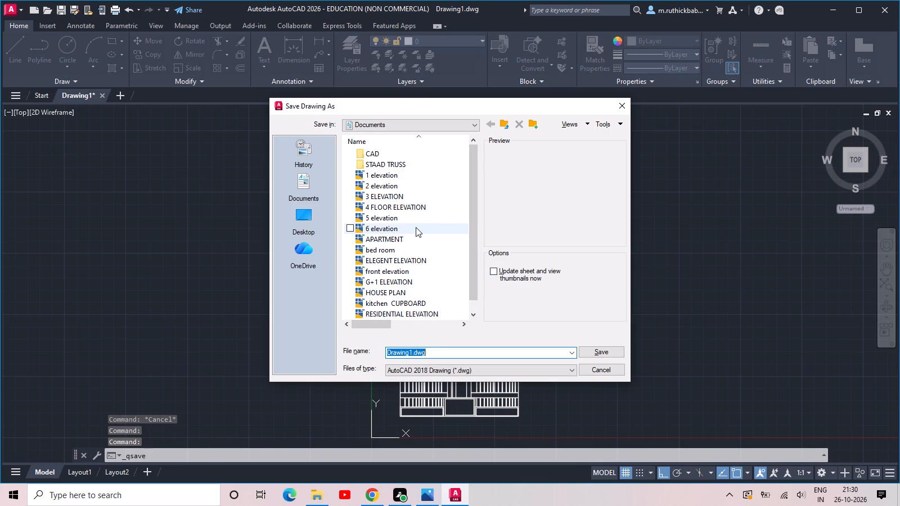
pyautogui.write('7')
pyautogui.press('space')
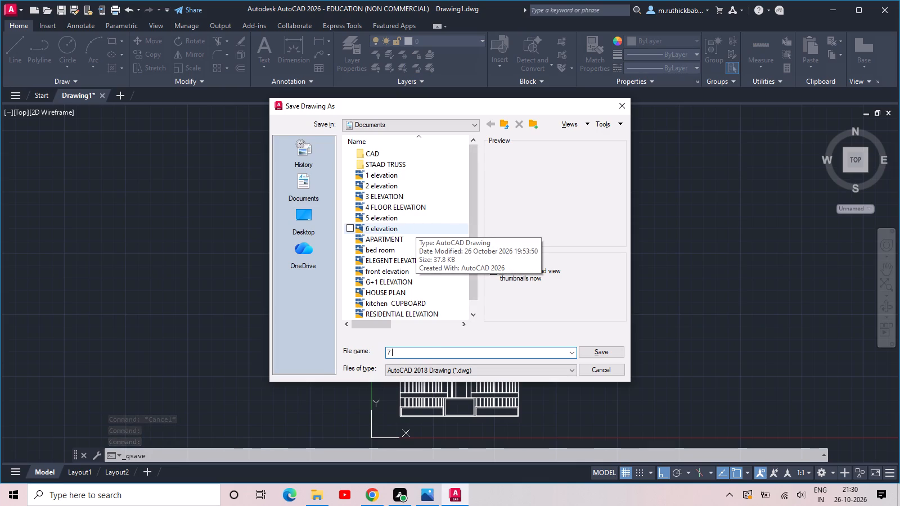
pyautogui.write('ELE')
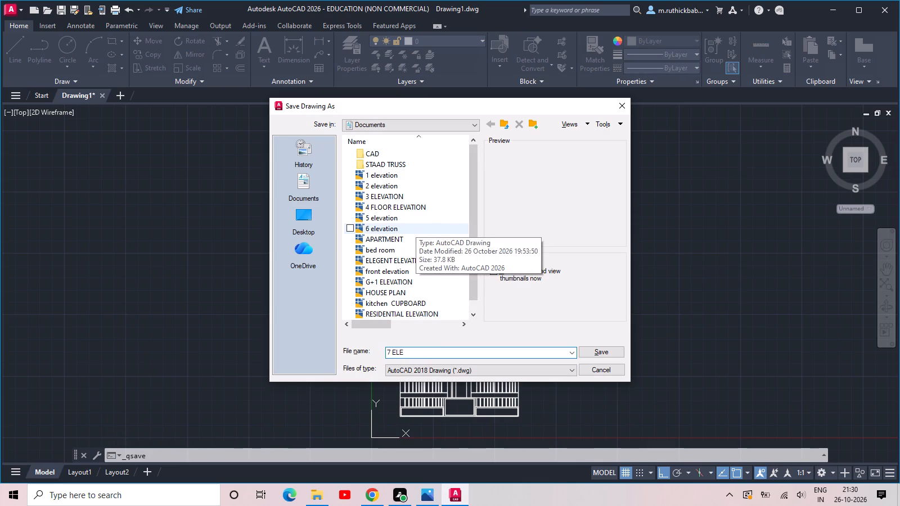
pyautogui.write('VATION')
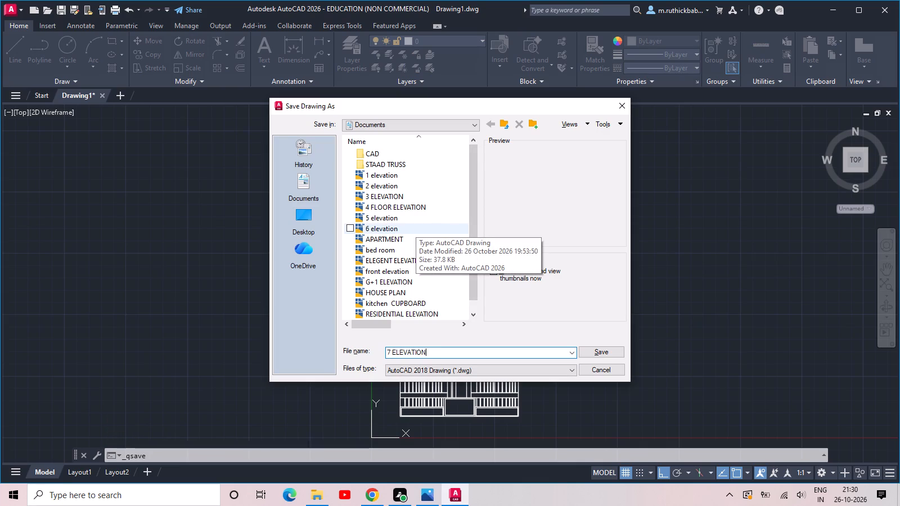
pyautogui.press('Return')
pyautogui.hotkey('ctrl', 's')
pyautogui.hotkey('ctrl', 's')
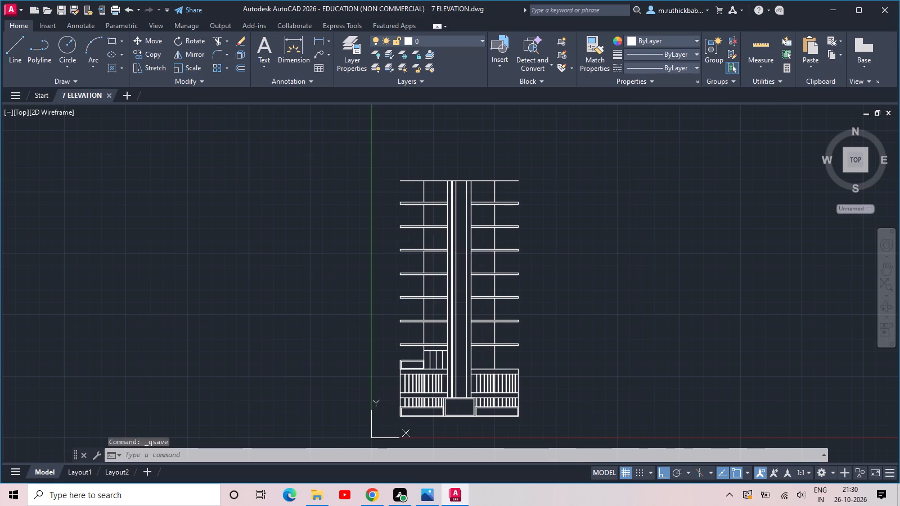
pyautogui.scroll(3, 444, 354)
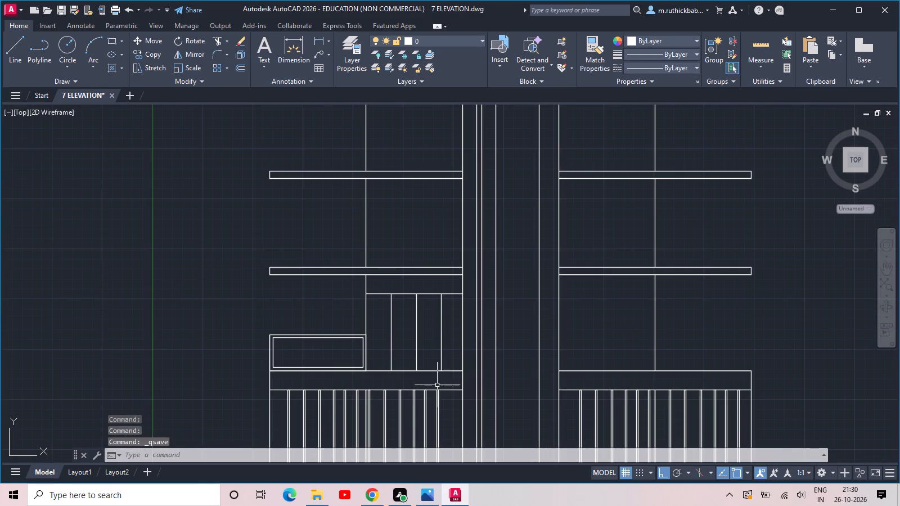
# Draw a vertical bar from two lines about 2" apart inside the inner frame of the left wing's lowest balcony panel.
pyautogui.scroll(-1, 436, 335)
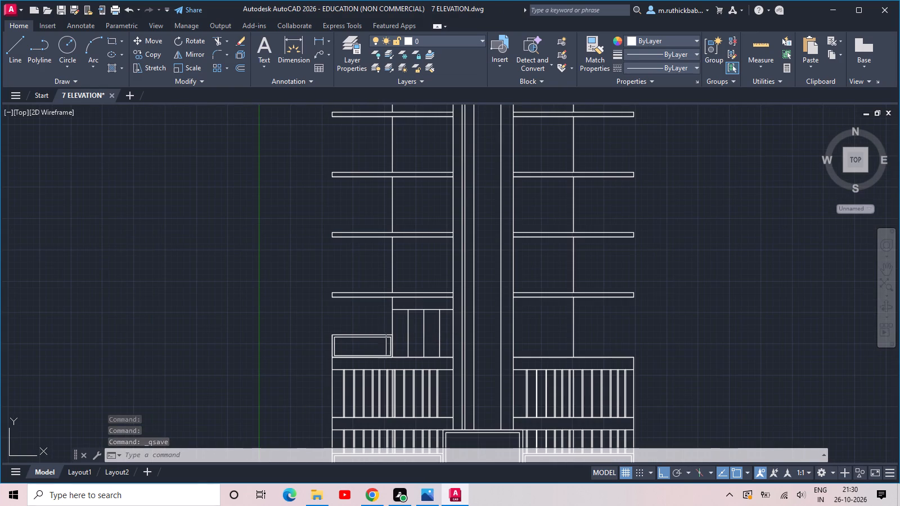
pyautogui.scroll(4, 355, 345)
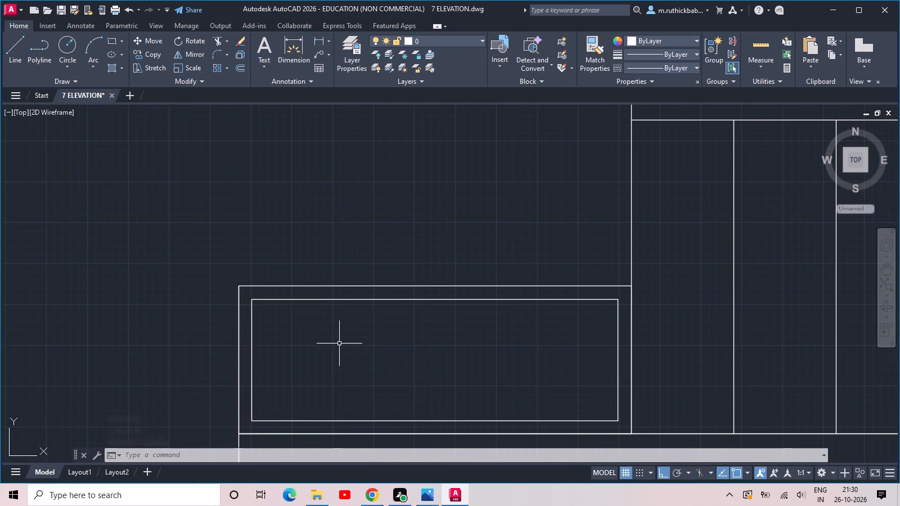
pyautogui.write('L')
pyautogui.press('space')
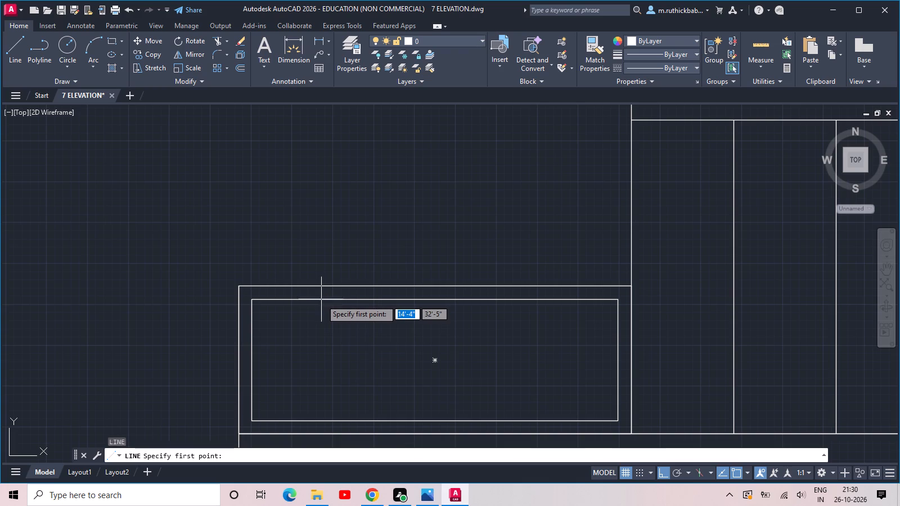
pyautogui.click(321, 301)
pyautogui.click(323, 420)
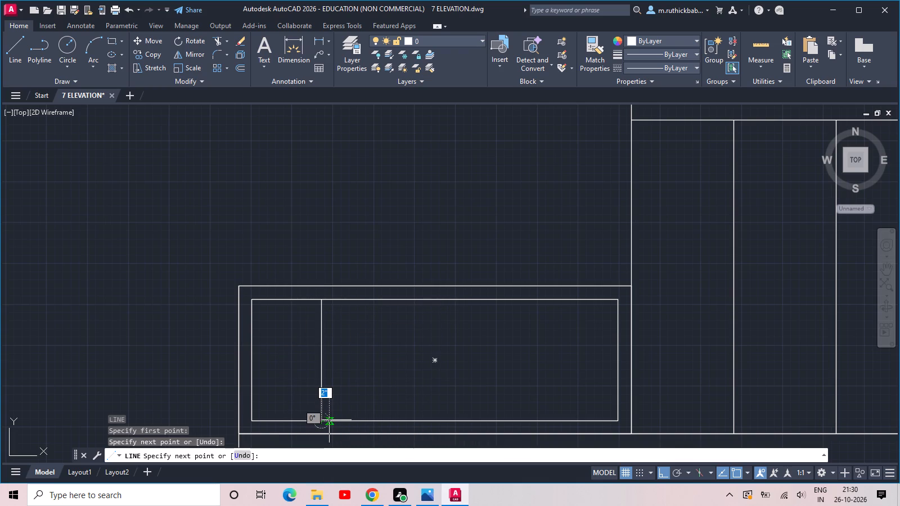
pyautogui.click(329, 420)
pyautogui.click(330, 302)
pyautogui.press('Escape')
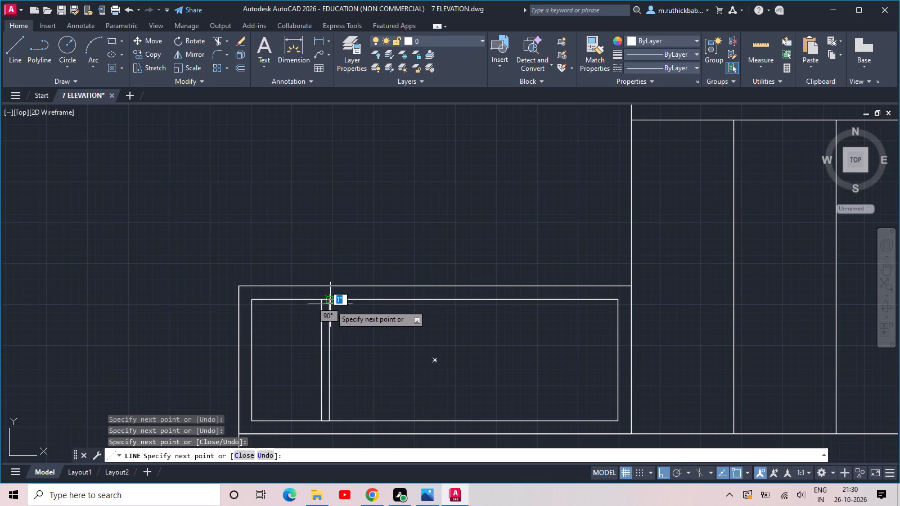
# Copy the bar three times across the balcony panel, the first two copies about 1'-7" and 3'-4" from the original.
pyautogui.moveTo(352, 347); pyautogui.dragTo(338, 351)
pyautogui.click(307, 341)
pyautogui.press('c')
pyautogui.press('o')
pyautogui.press('space')
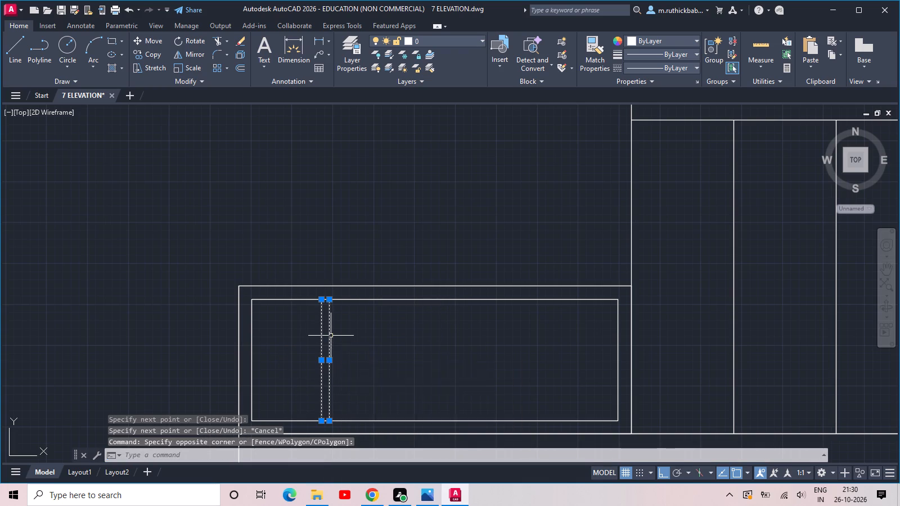
pyautogui.click(331, 419)
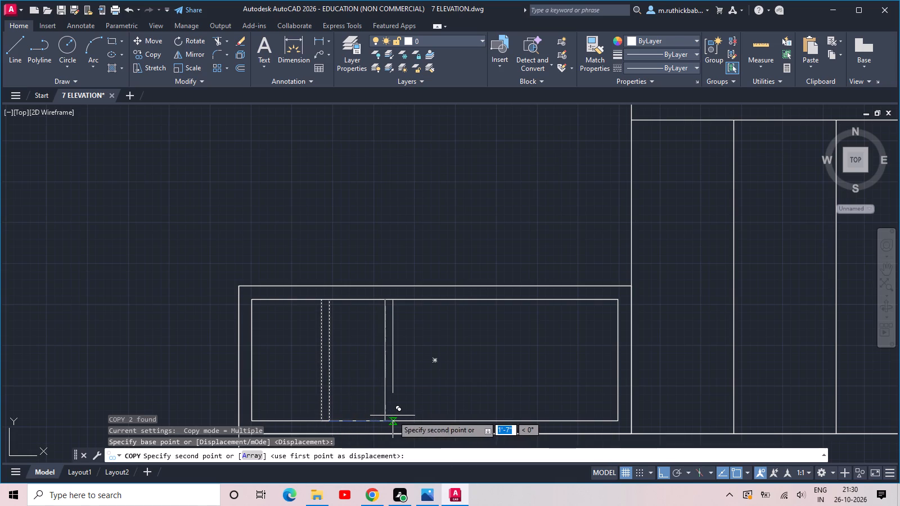
pyautogui.click(392, 415)
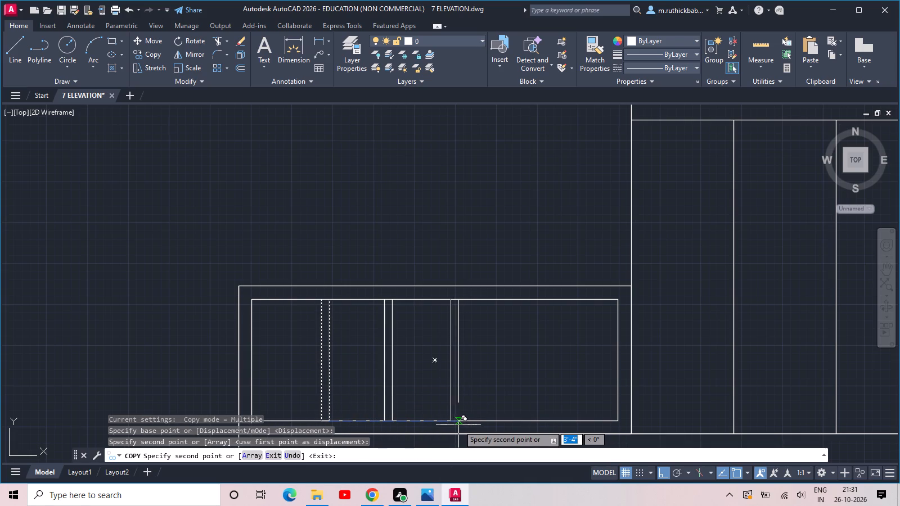
pyautogui.click(458, 425)
pyautogui.click(534, 421)
pyautogui.press('Escape')
# Examine the barred balcony panel, the adjacent window divisions and the junction of wall line and floor band above.
pyautogui.scroll(-3, 529, 393)
pyautogui.moveTo(529, 390); pyautogui.dragTo(500, 368, button='middle')
pyautogui.scroll(-1, 484, 312)
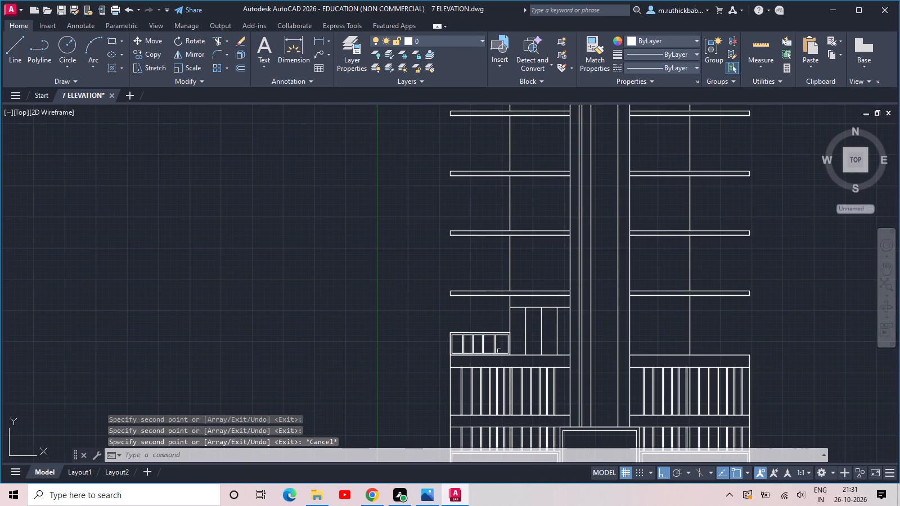
pyautogui.scroll(-1, 499, 358)
pyautogui.scroll(2, 491, 361)
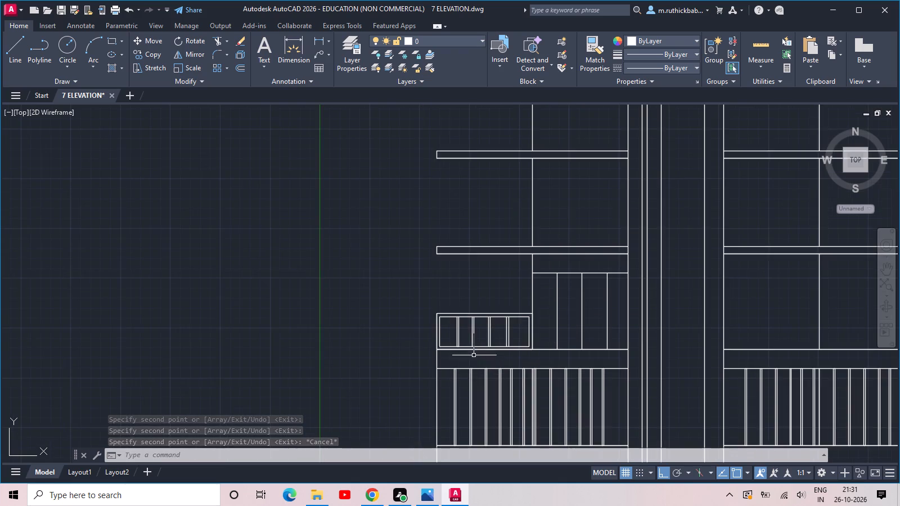
pyautogui.scroll(1, 476, 347)
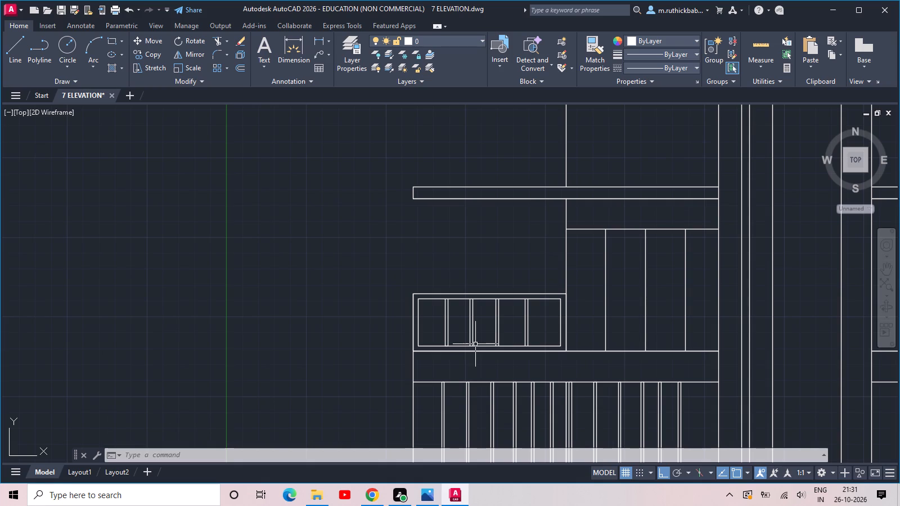
pyautogui.scroll(2, 606, 190)
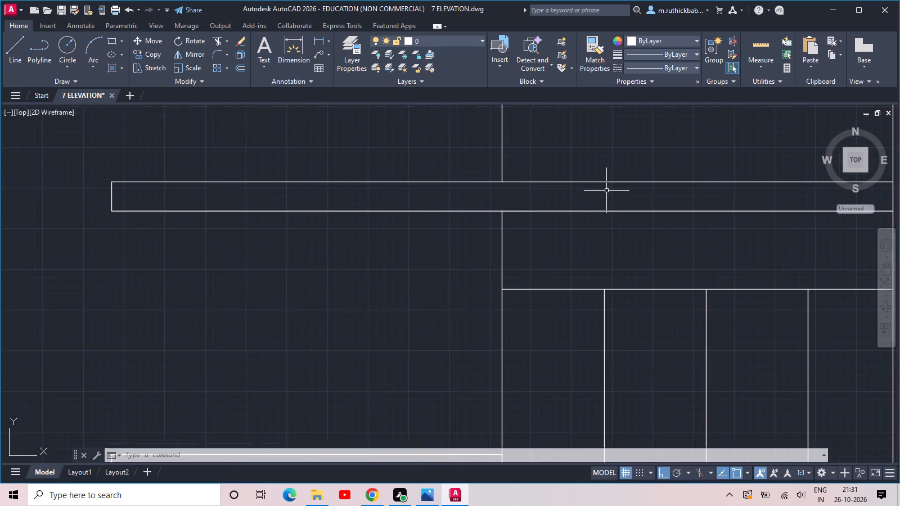
pyautogui.moveTo(606, 191); pyautogui.dragTo(597, 238, button='middle')
pyautogui.scroll(2, 498, 267)
pyautogui.scroll(-2, 498, 251)
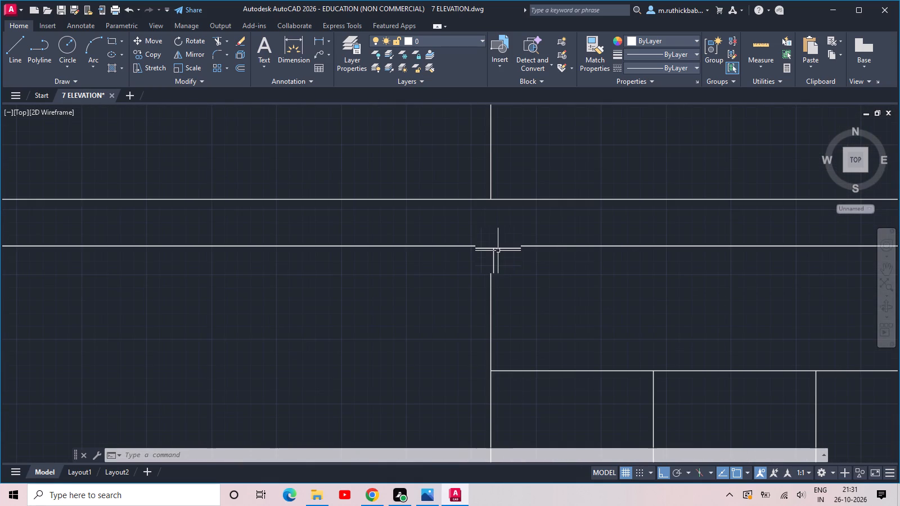
pyautogui.scroll(-1, 471, 243)
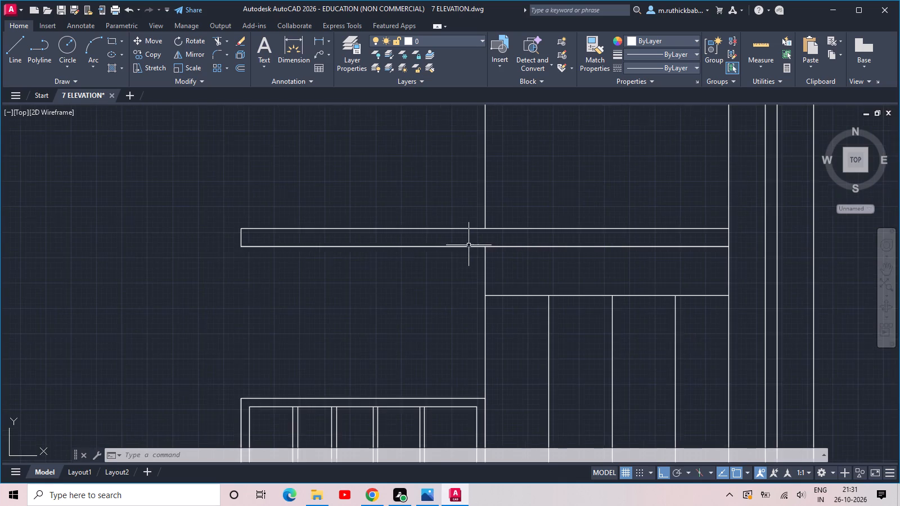
pyautogui.scroll(-3, 468, 246)
pyautogui.middleClick(449, 243)
pyautogui.scroll(1, 464, 263)
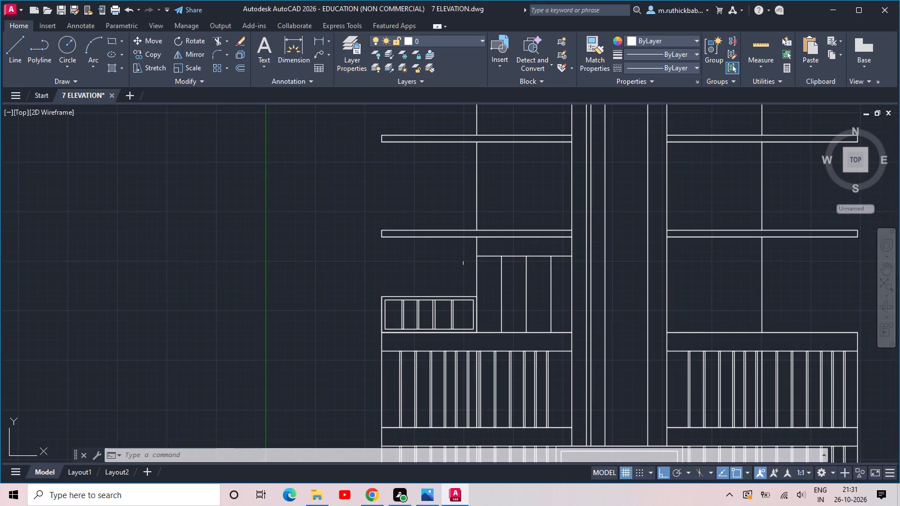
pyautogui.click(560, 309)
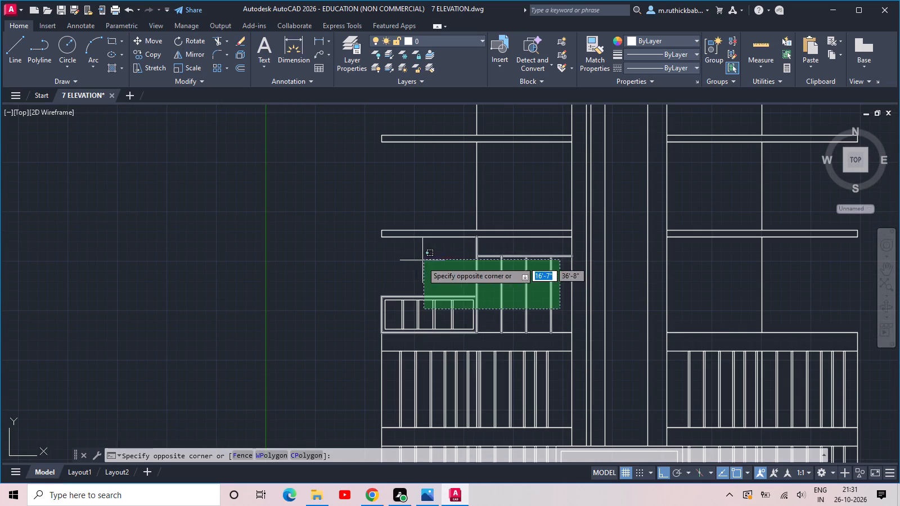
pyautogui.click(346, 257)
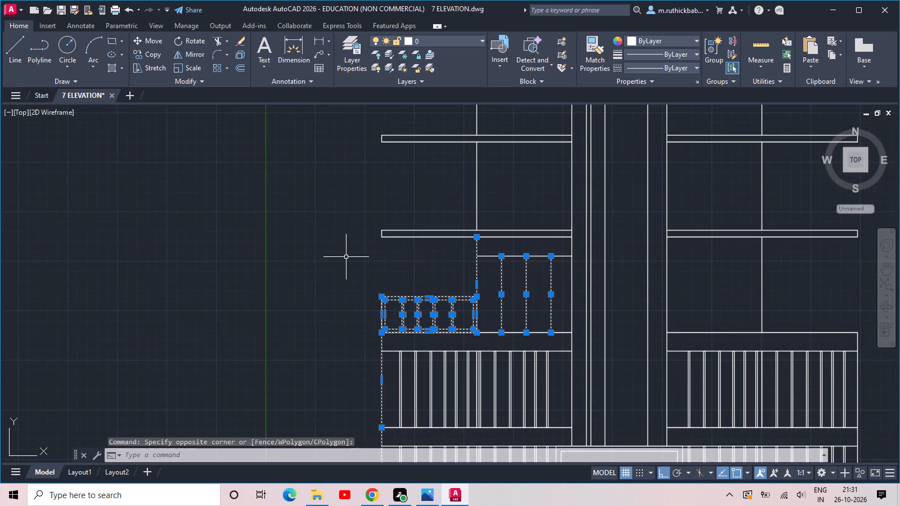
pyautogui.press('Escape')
# Copy the left wing's barred balcony panel and window divisions, with their top and base lines, onto the floor band one storey above.
pyautogui.click(560, 297)
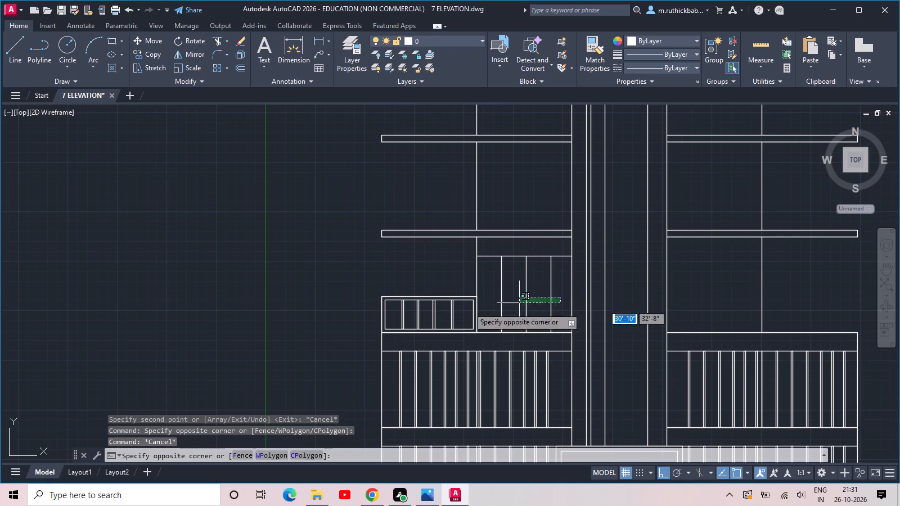
pyautogui.click(382, 311)
pyautogui.scroll(2, 397, 303)
pyautogui.scroll(-2, 418, 295)
pyautogui.click(557, 247)
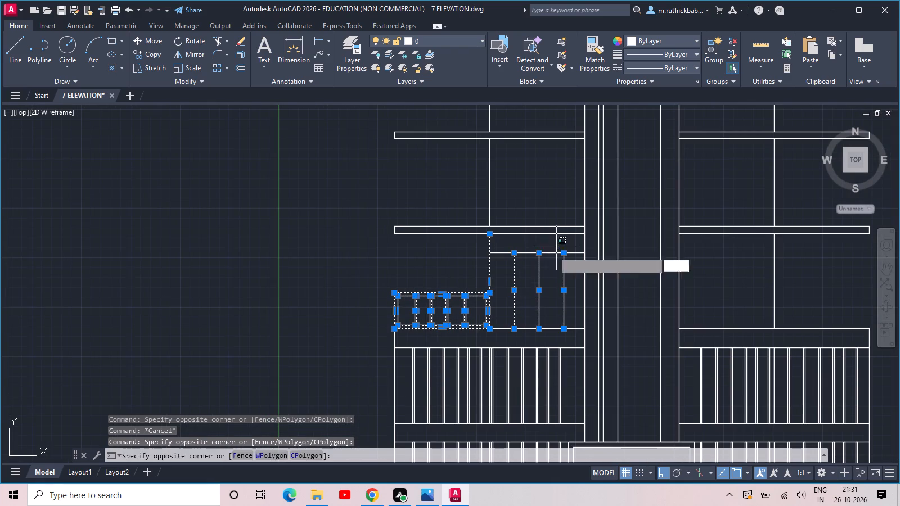
pyautogui.click(530, 282)
pyautogui.click(577, 329)
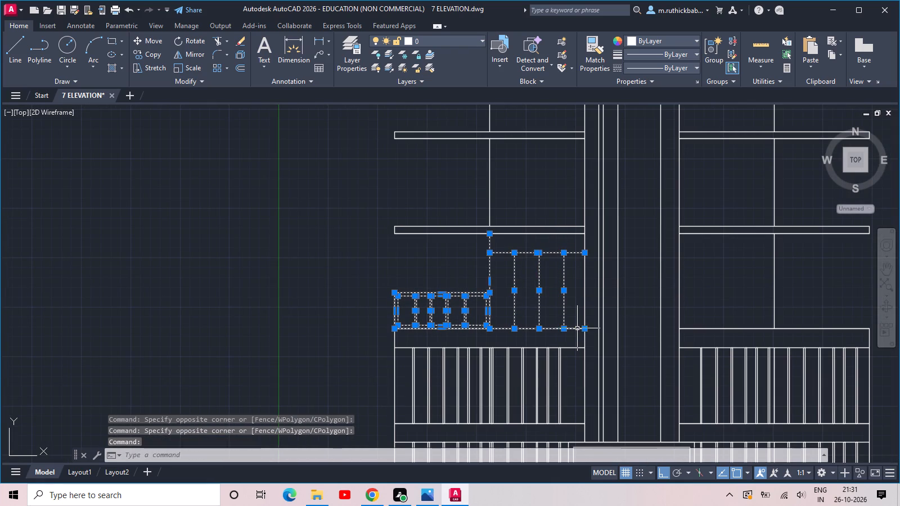
pyautogui.press('c')
pyautogui.press('o')
pyautogui.press('space')
pyautogui.click(582, 326)
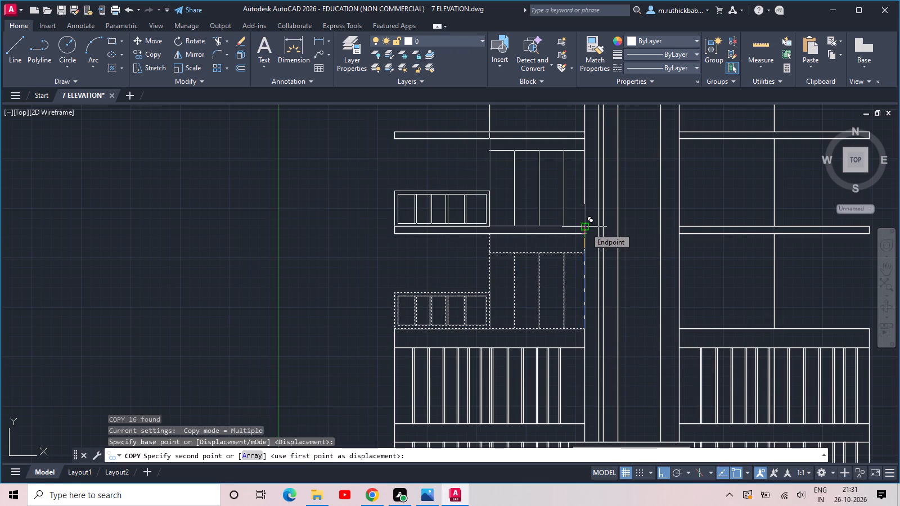
pyautogui.click(586, 228)
# Place four more copies of the balcony and window set on the next four floor bands up the left wing.
pyautogui.moveTo(586, 218); pyautogui.dragTo(602, 505, button='middle')
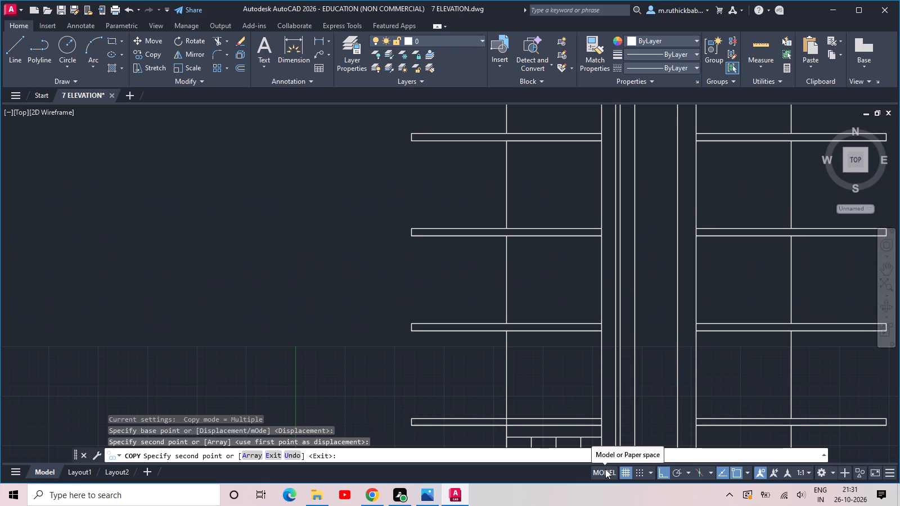
pyautogui.click(604, 419)
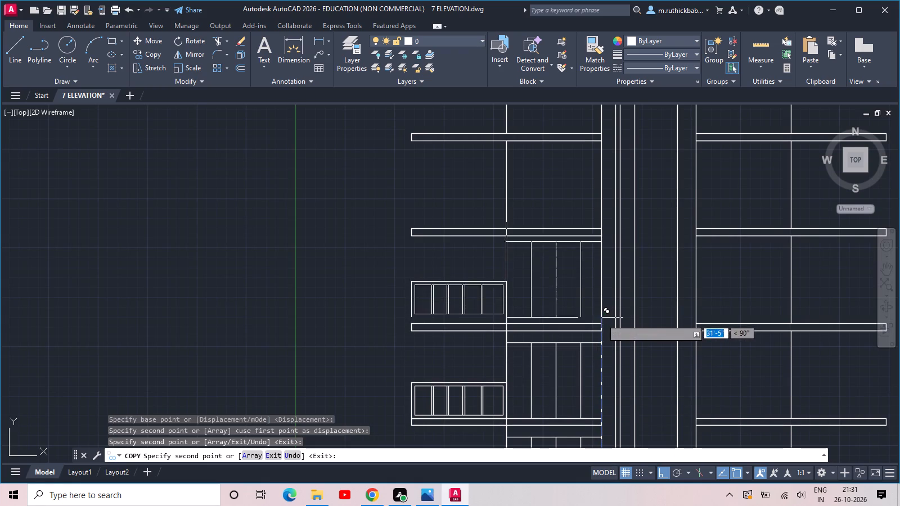
pyautogui.click(601, 322)
pyautogui.moveTo(602, 320); pyautogui.dragTo(631, 420, button='middle')
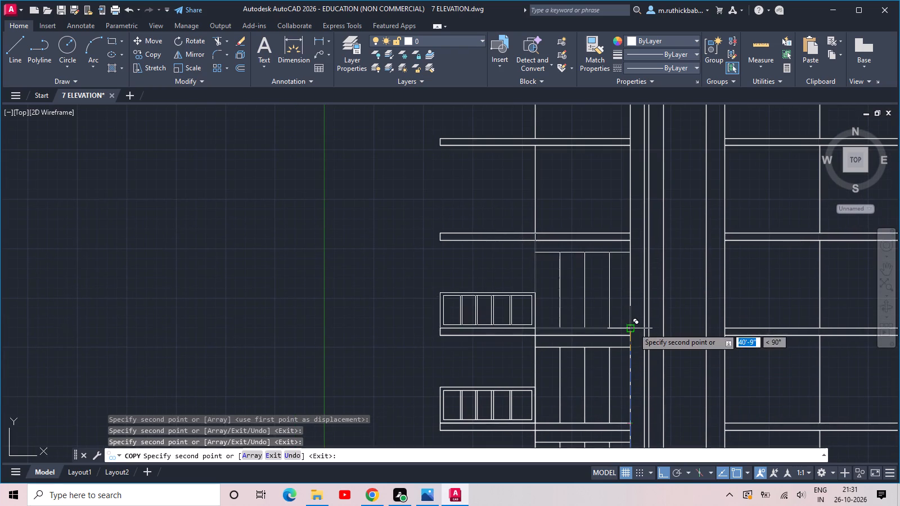
pyautogui.click(633, 326)
pyautogui.moveTo(634, 309); pyautogui.dragTo(652, 396, button='middle')
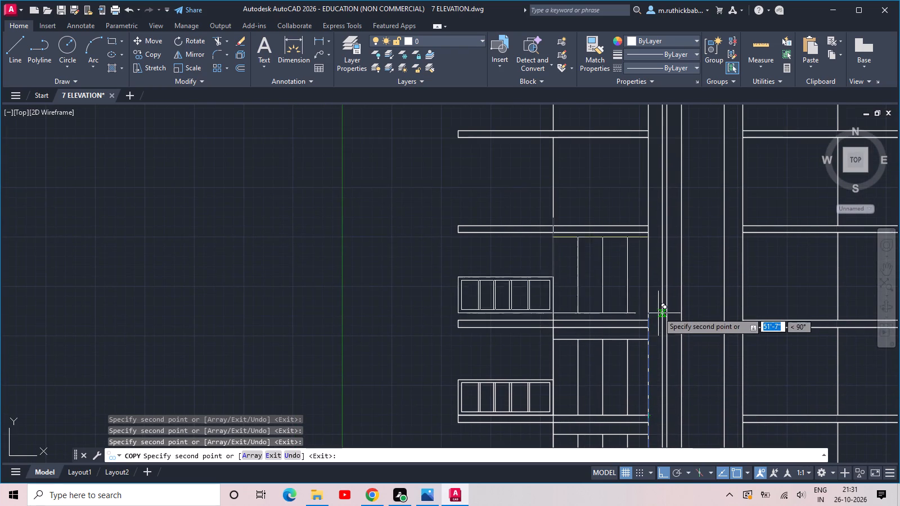
pyautogui.click(648, 319)
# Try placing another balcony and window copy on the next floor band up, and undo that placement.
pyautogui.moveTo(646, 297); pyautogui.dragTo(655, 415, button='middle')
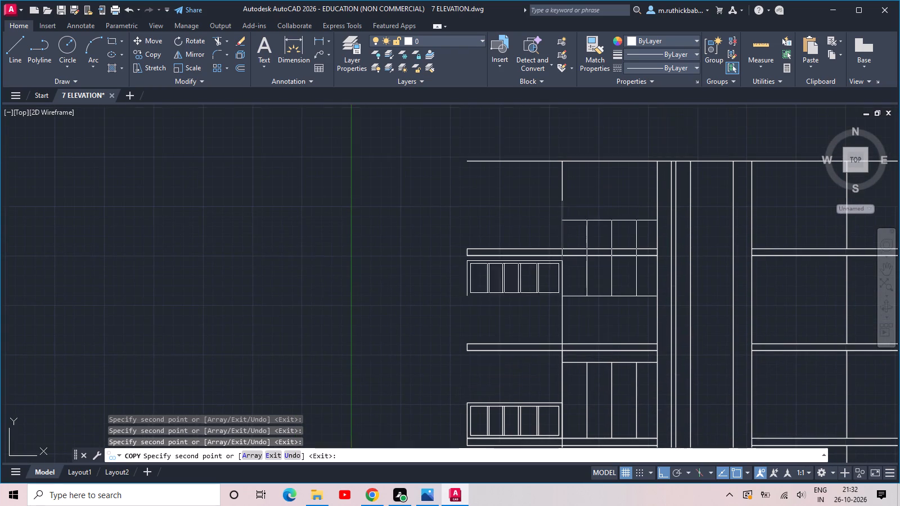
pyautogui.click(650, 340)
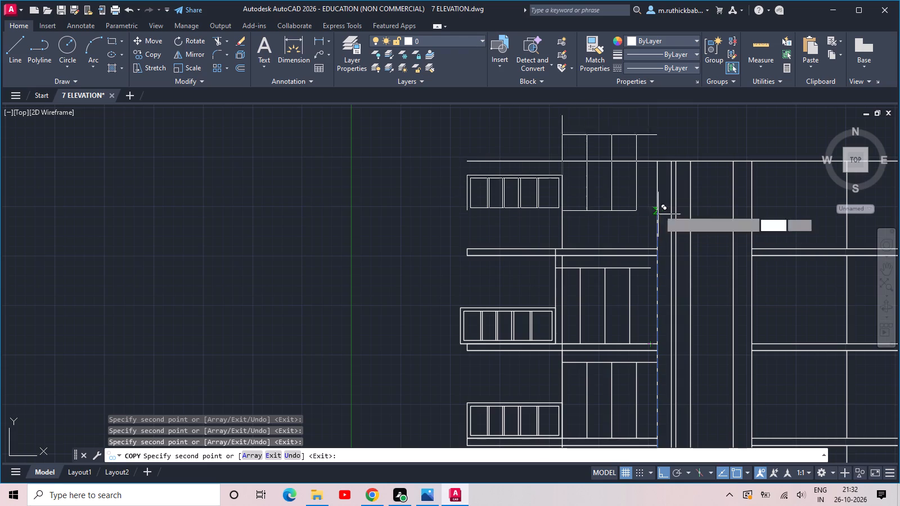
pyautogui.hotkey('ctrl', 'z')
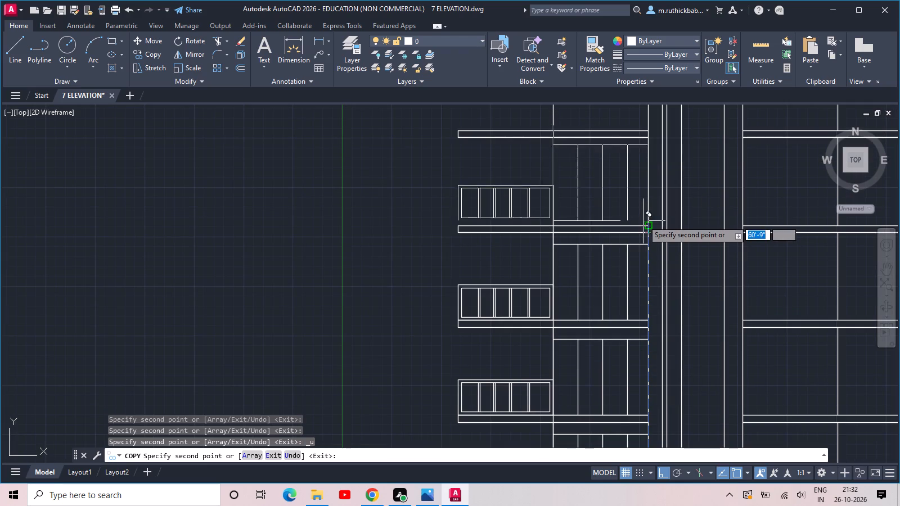
# Place balcony and window copies on the two uppermost floor bands of the left wing, aligned to the central tower's edge.
pyautogui.click(650, 227)
pyautogui.moveTo(652, 219); pyautogui.dragTo(673, 364, button='middle')
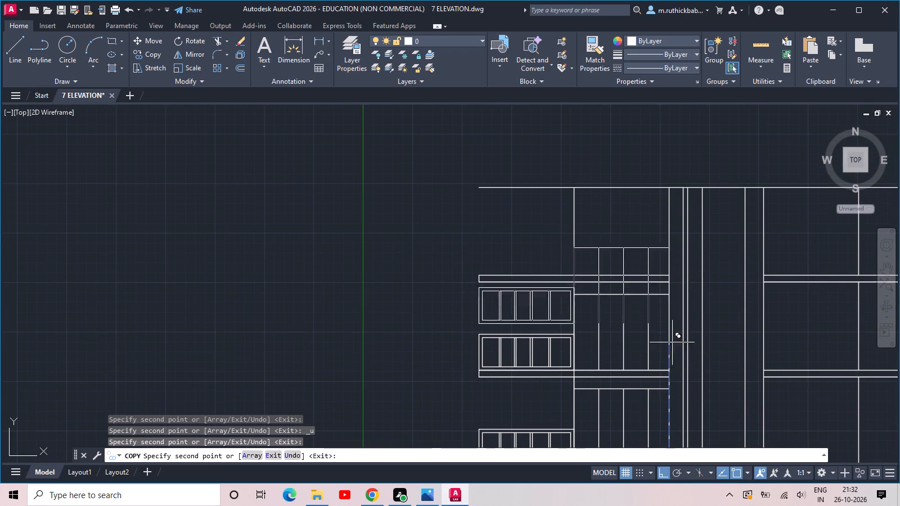
pyautogui.click(668, 273)
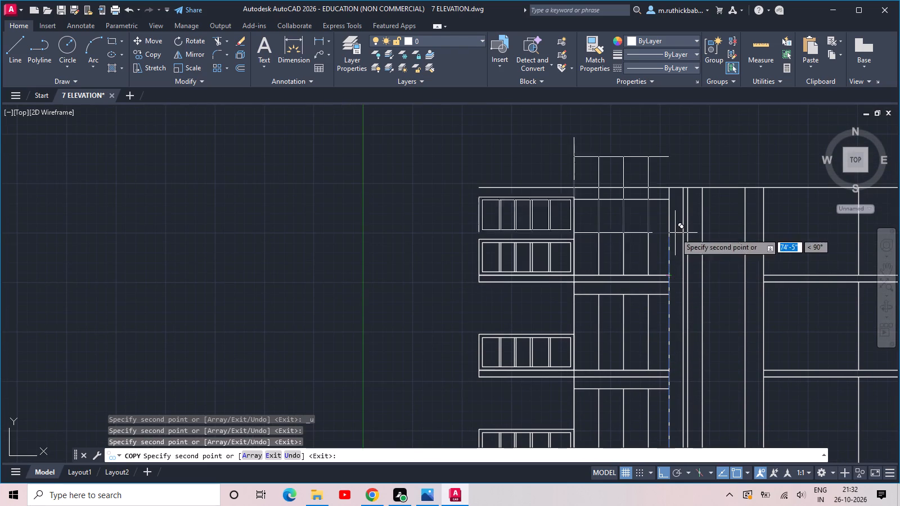
pyautogui.press('Escape')
# Examine the copied balconies and windows up the left wing against the whole elevation.
pyautogui.scroll(-3, 676, 214)
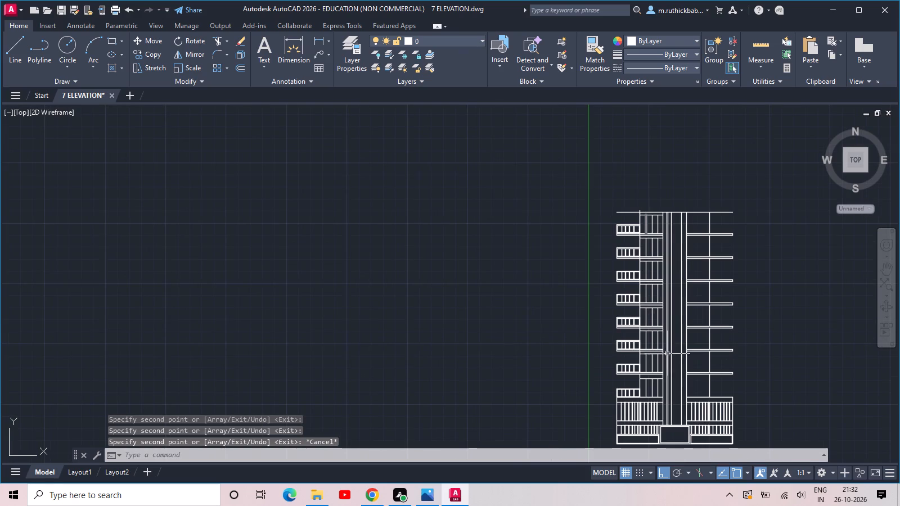
pyautogui.moveTo(663, 358); pyautogui.dragTo(565, 311, button='middle')
pyautogui.scroll(3, 542, 313)
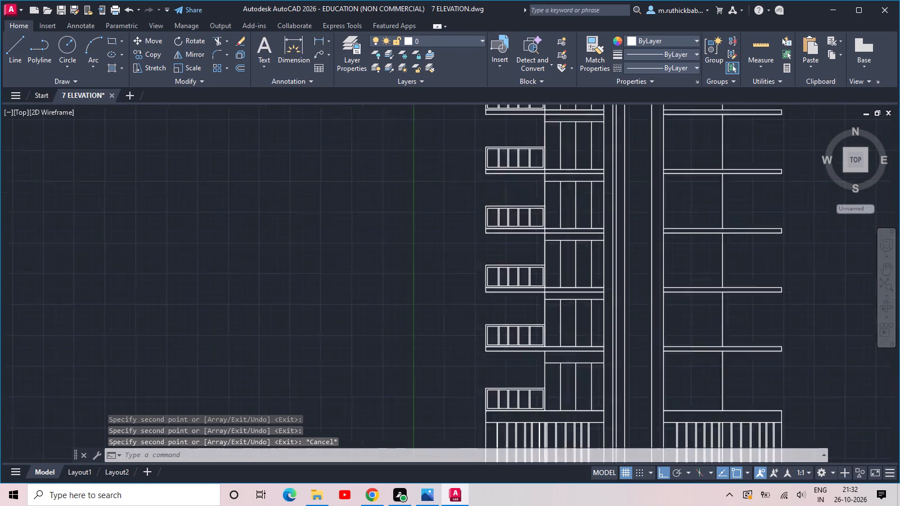
pyautogui.scroll(1, 535, 317)
pyautogui.scroll(-5, 535, 317)
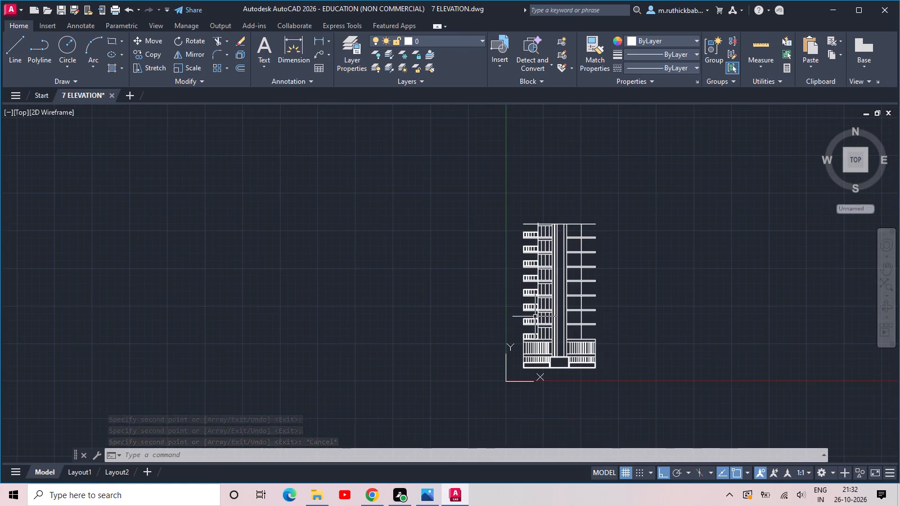
pyautogui.scroll(1, 546, 309)
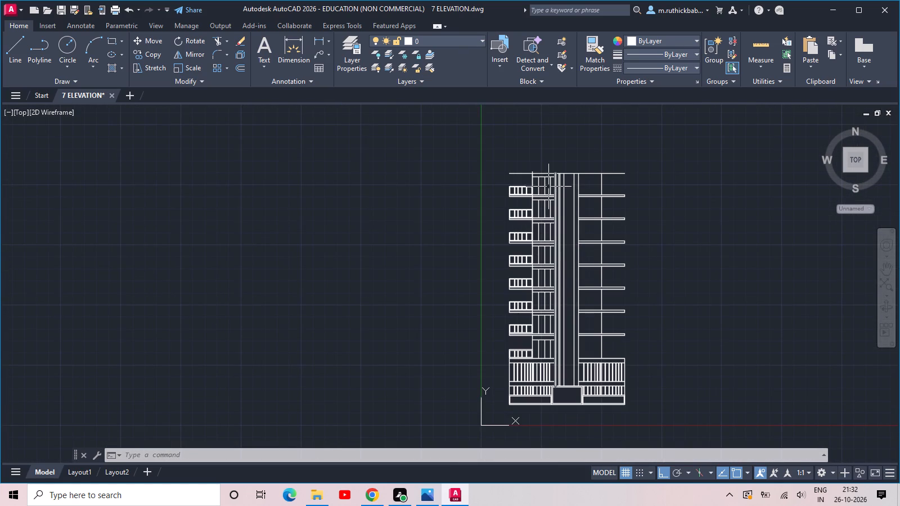
# Mirror the left wing's upper-storey balconies and windows onto the right wing about the entrance's vertical centre line, keeping the originals.
pyautogui.click(565, 156)
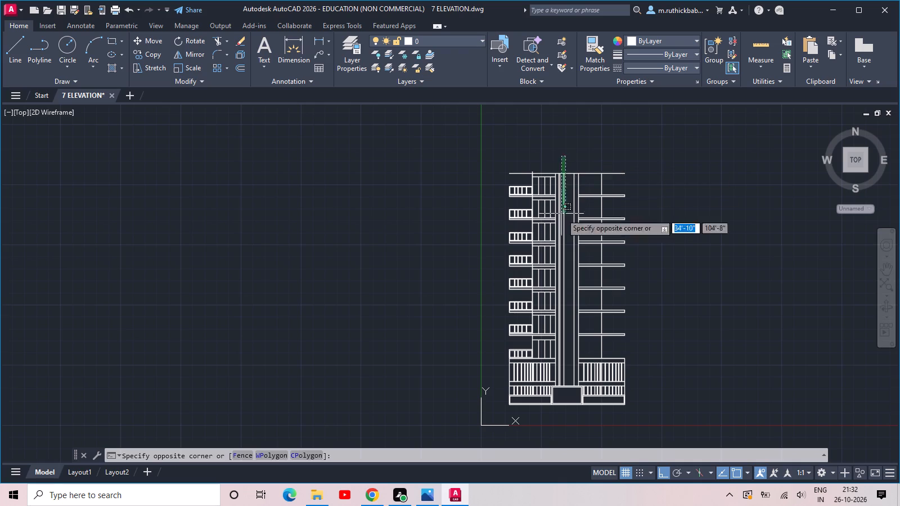
pyautogui.click(564, 125)
pyautogui.click(480, 141)
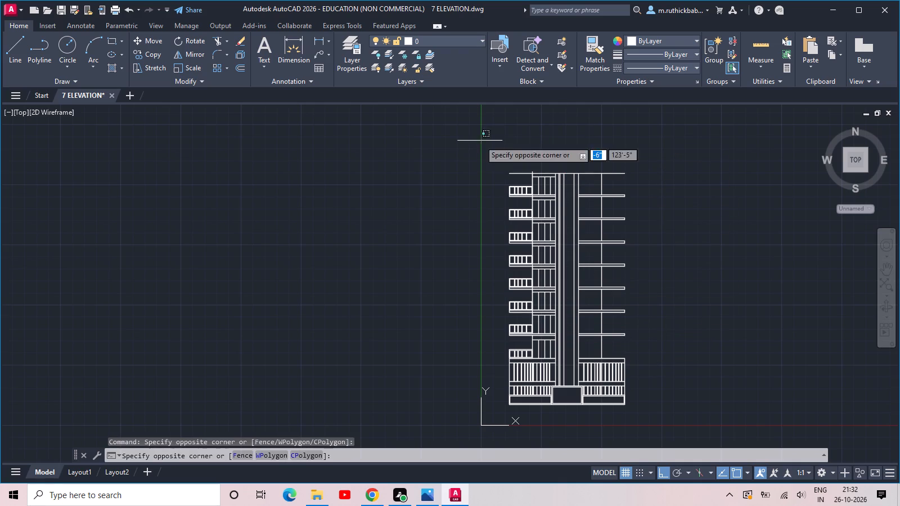
pyautogui.click(574, 364)
pyautogui.scroll(2, 565, 359)
pyautogui.scroll(-1, 557, 359)
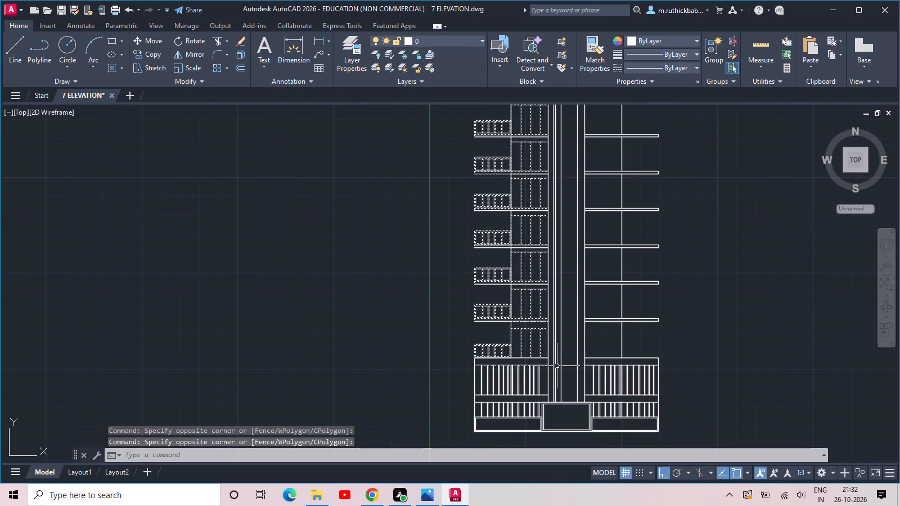
pyautogui.write('MI')
pyautogui.press('space')
pyautogui.scroll(3, 566, 432)
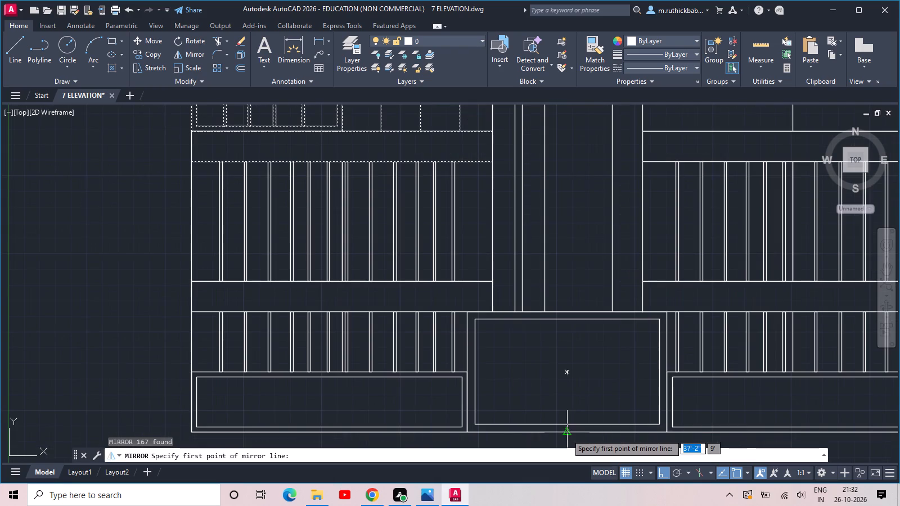
pyautogui.click(566, 434)
pyautogui.moveTo(554, 214); pyautogui.dragTo(553, 260, button='middle')
pyautogui.scroll(-3, 553, 258)
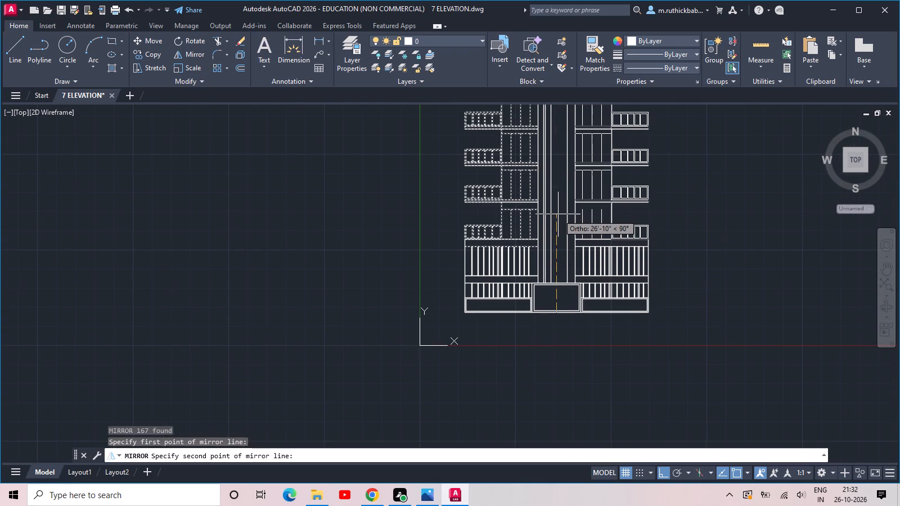
pyautogui.click(558, 214)
pyautogui.moveTo(579, 252); pyautogui.dragTo(558, 214)
pyautogui.scroll(-1, 551, 202)
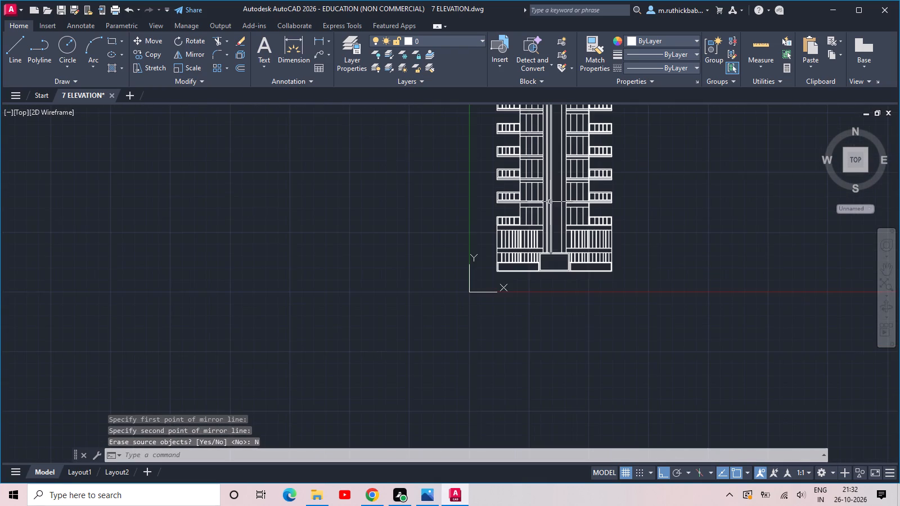
# Trim the ends of the vertical wall lines that project above the roof line on both wings.
pyautogui.moveTo(550, 187); pyautogui.dragTo(553, 301, button='middle')
pyautogui.scroll(-1, 553, 303)
pyautogui.scroll(2, 555, 204)
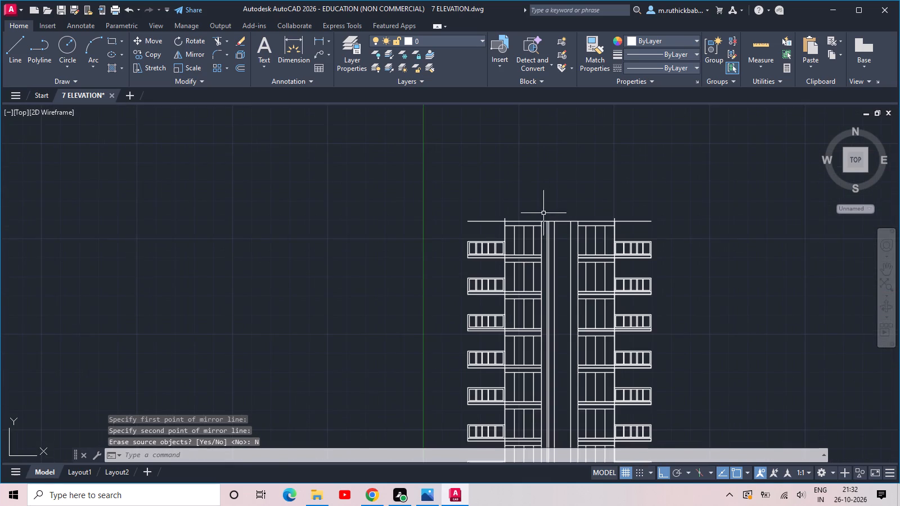
pyautogui.scroll(5, 510, 223)
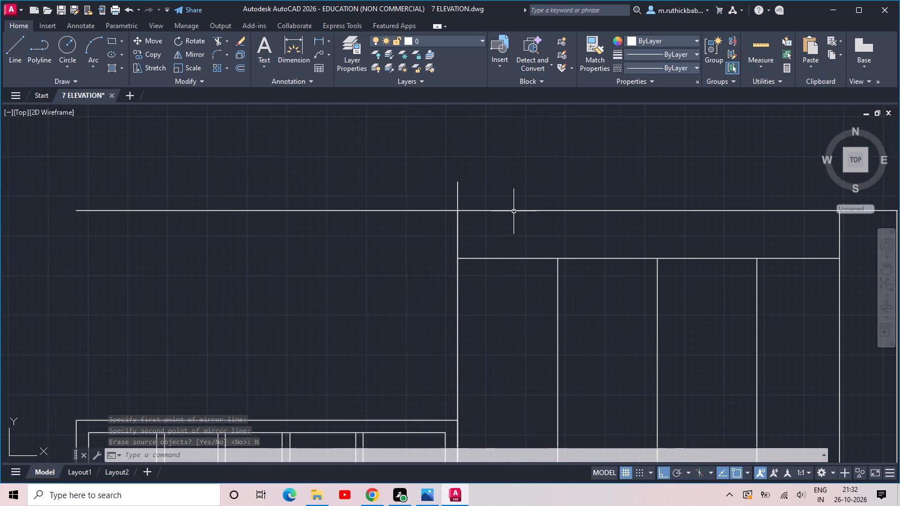
pyautogui.scroll(-4, 514, 211)
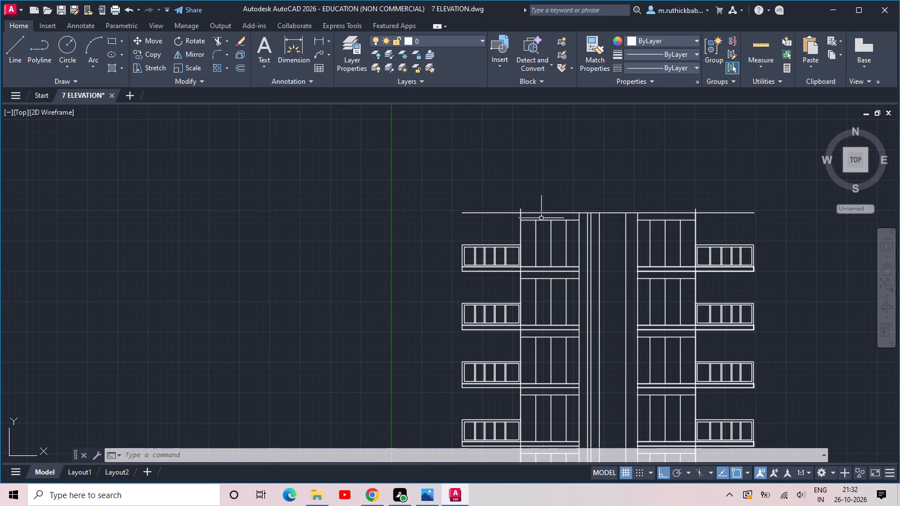
pyautogui.scroll(3, 536, 203)
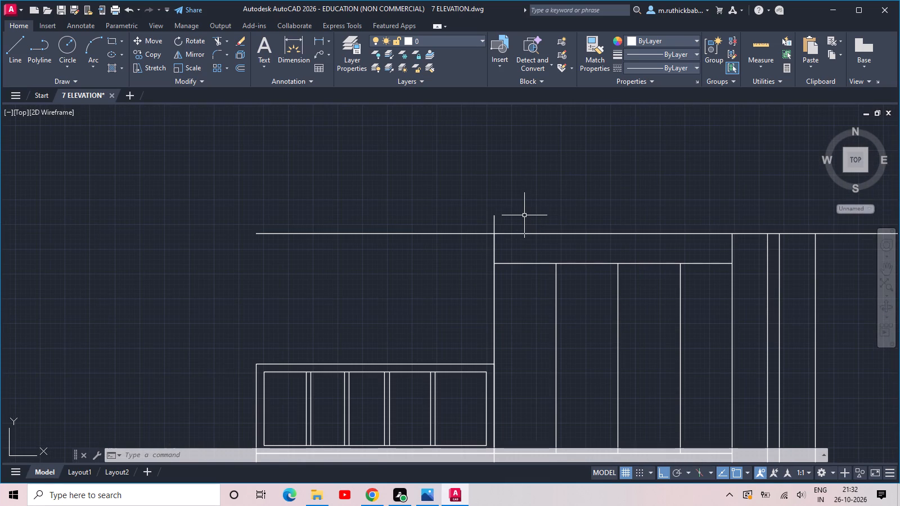
pyautogui.write('TR')
pyautogui.press('space')
pyautogui.press('space')
pyautogui.click(470, 226)
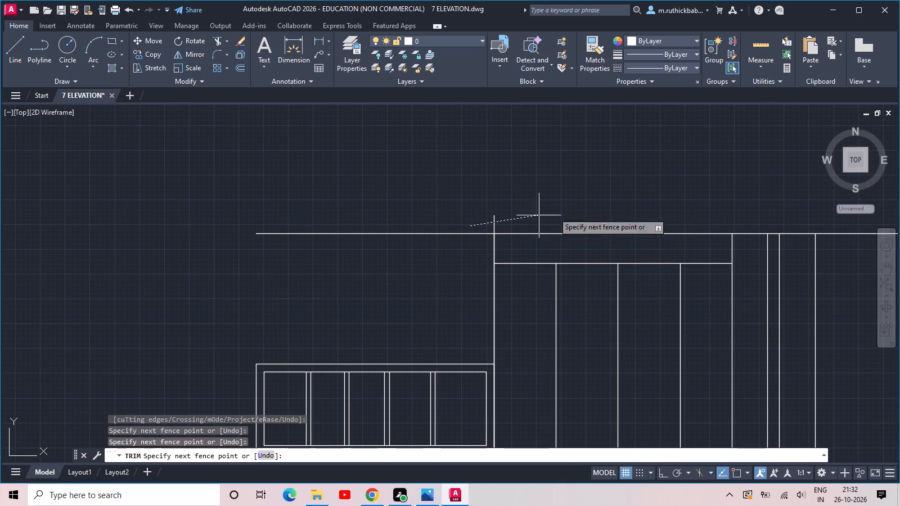
pyautogui.moveTo(699, 185); pyautogui.dragTo(355, 211, button='middle')
pyautogui.scroll(-1, 352, 211)
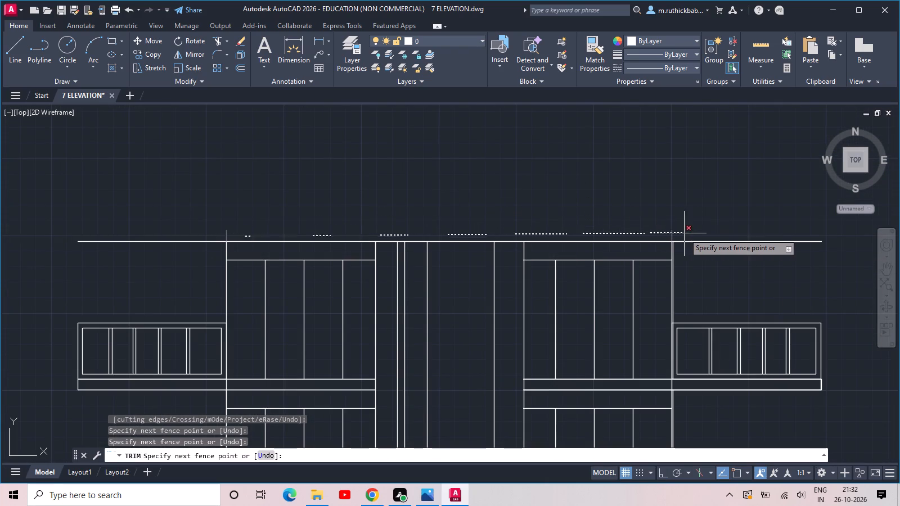
pyautogui.click(687, 234)
pyautogui.scroll(-2, 652, 209)
pyautogui.press('Escape')
pyautogui.press('Escape')
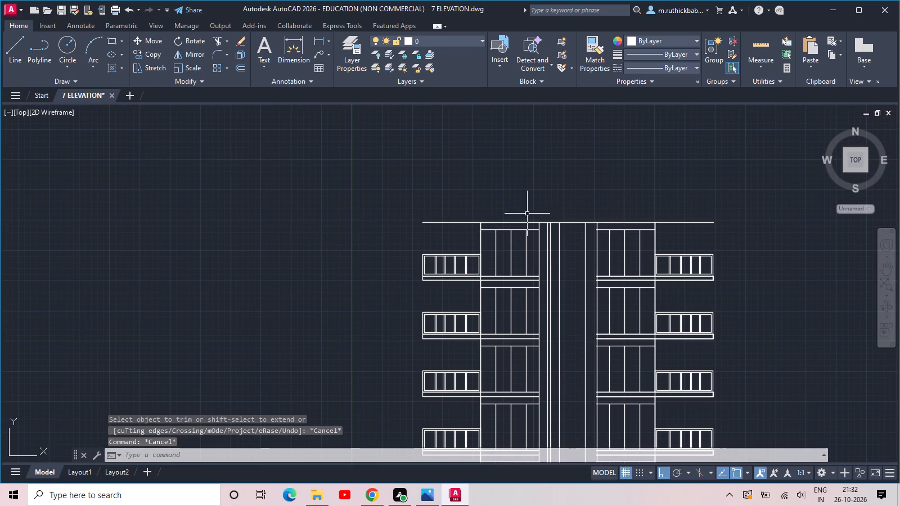
# Save the drawing.
pyautogui.hotkey('ctrl', 's')
pyautogui.hotkey('ctrl', 's')
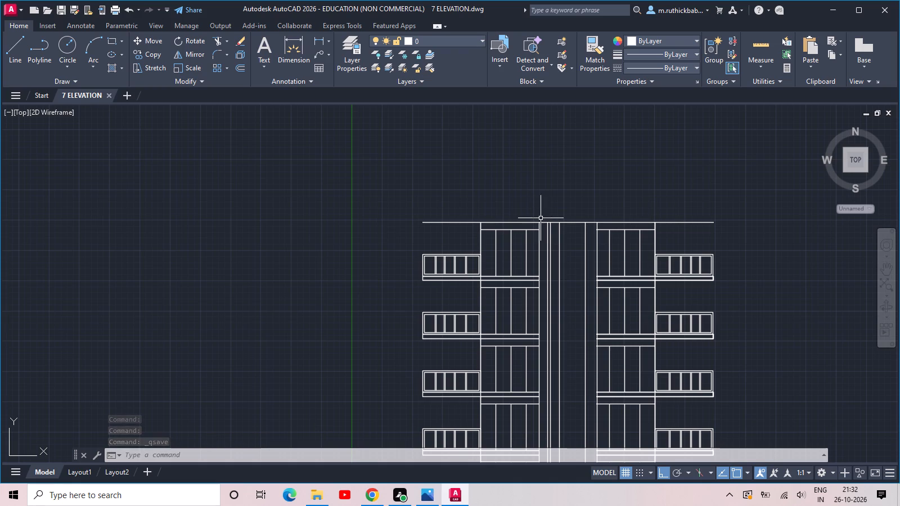
# Trim the roof line out of the central tower's middle bay.
pyautogui.scroll(2, 573, 239)
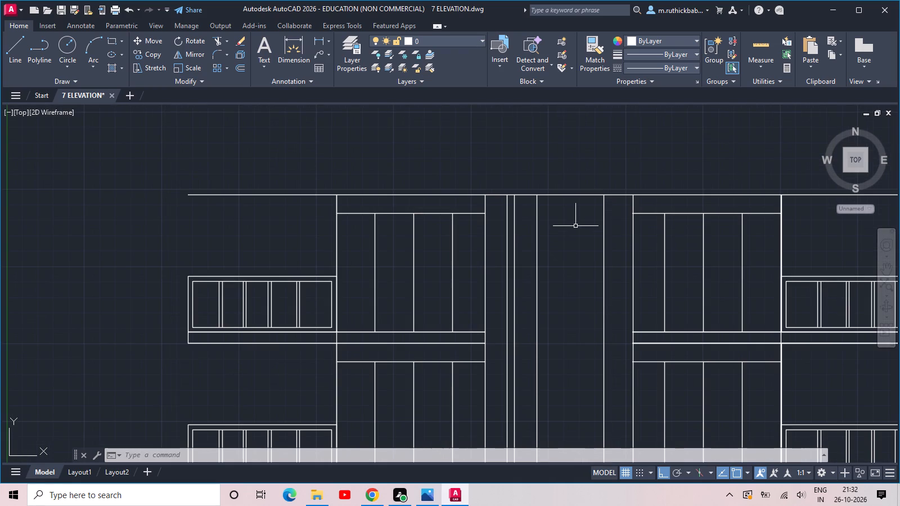
pyautogui.write('TR')
pyautogui.press('space')
pyautogui.press('space')
pyautogui.click(575, 225)
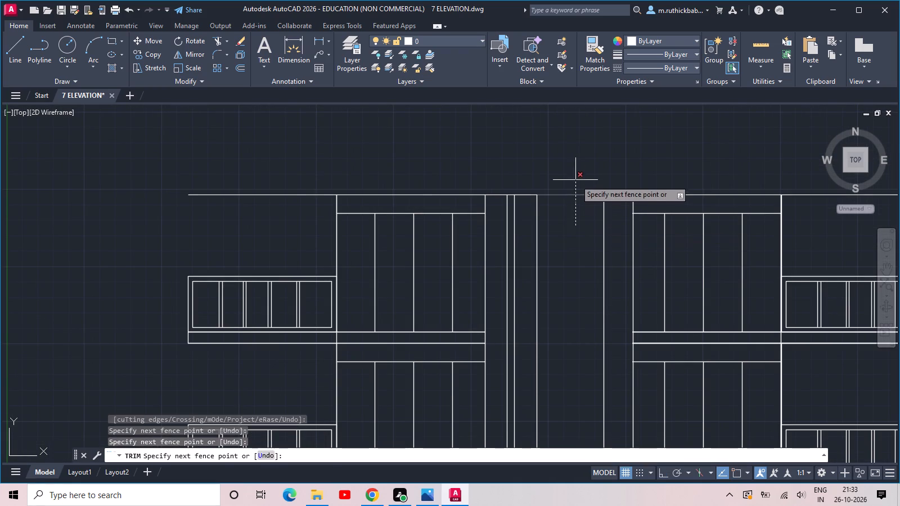
pyautogui.click(576, 171)
pyautogui.scroll(-2, 576, 169)
pyautogui.press('Escape')
# Draw a horizontal line across the tower's middle bay, just below the top rail level of the uppermost balconies.
pyautogui.scroll(2, 579, 237)
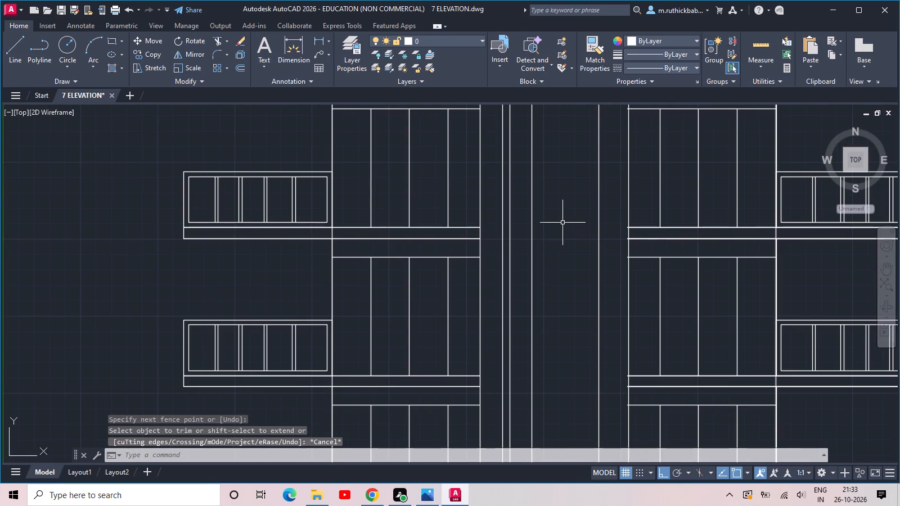
pyautogui.write('RE')
pyautogui.press('Escape')
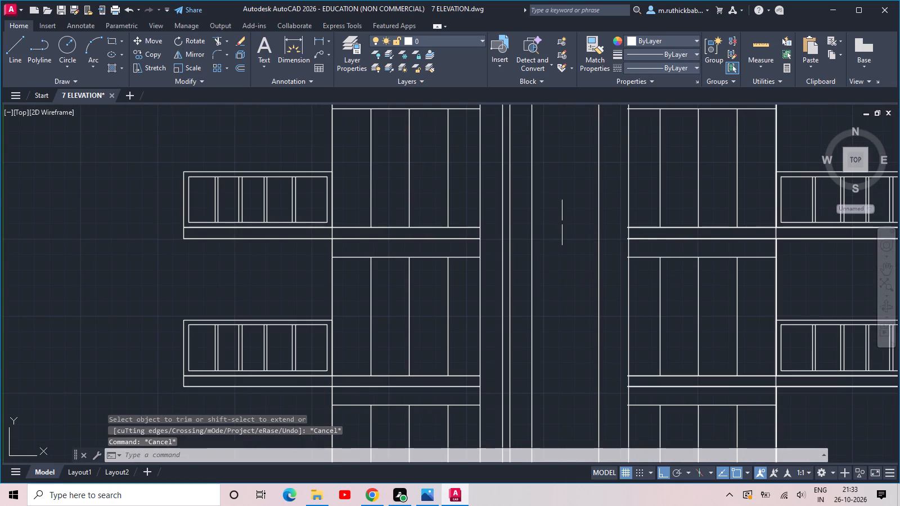
pyautogui.write('L')
pyautogui.press('space')
pyautogui.click(530, 178)
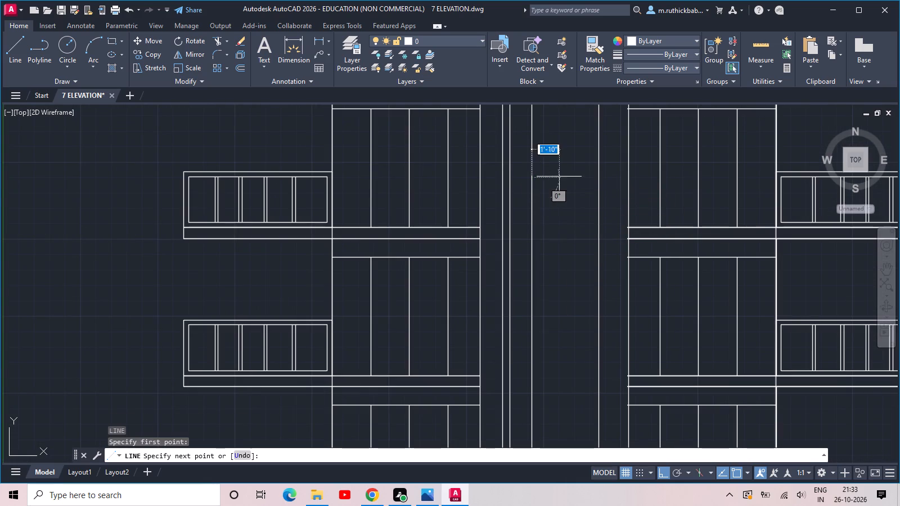
pyautogui.click(596, 179)
pyautogui.press('Escape')
pyautogui.scroll(-3, 592, 181)
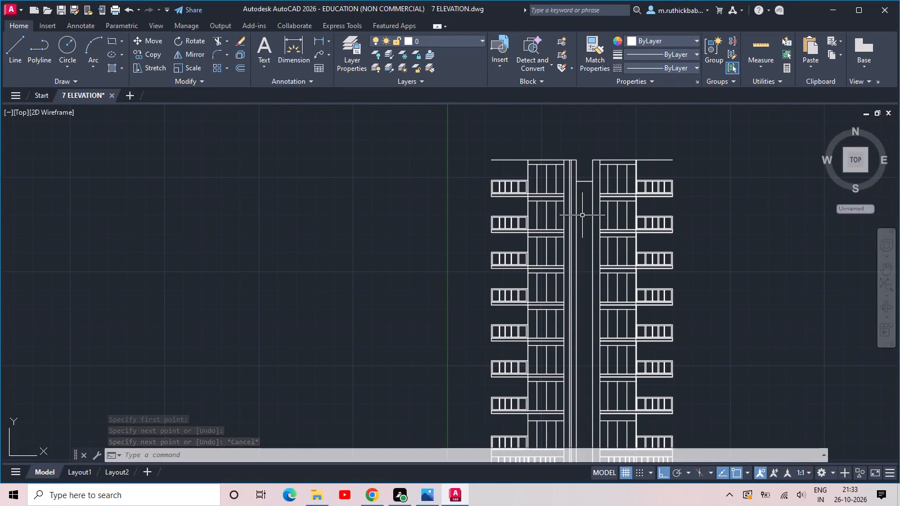
# Draw a narrow vertical rectangle as a door mullion, spanning the full height of the entrance's inner frame, left of its centre.
pyautogui.moveTo(582, 215); pyautogui.dragTo(585, 148, button='middle')
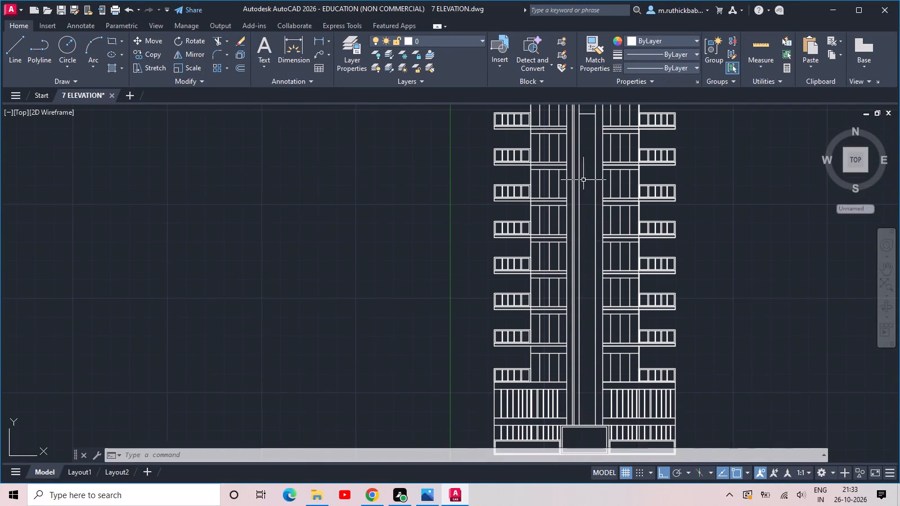
pyautogui.moveTo(596, 349); pyautogui.dragTo(573, 228, button='middle')
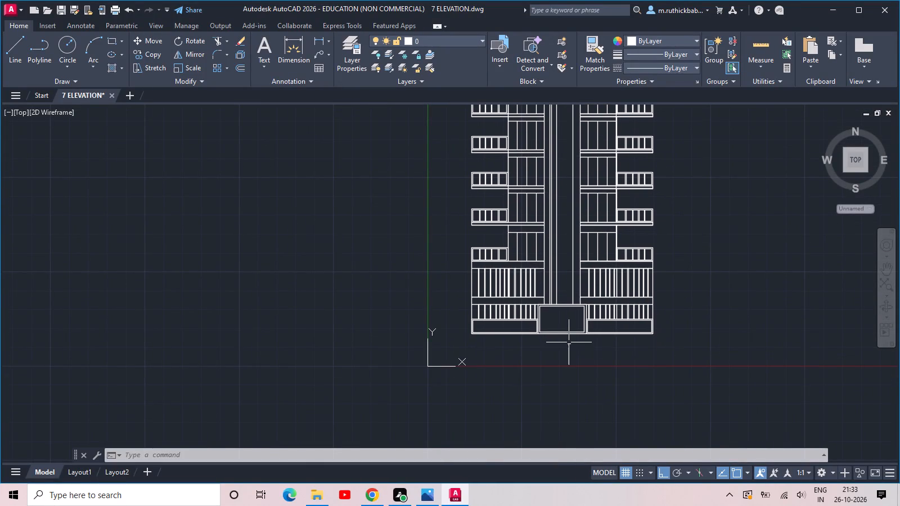
pyautogui.scroll(1, 569, 342)
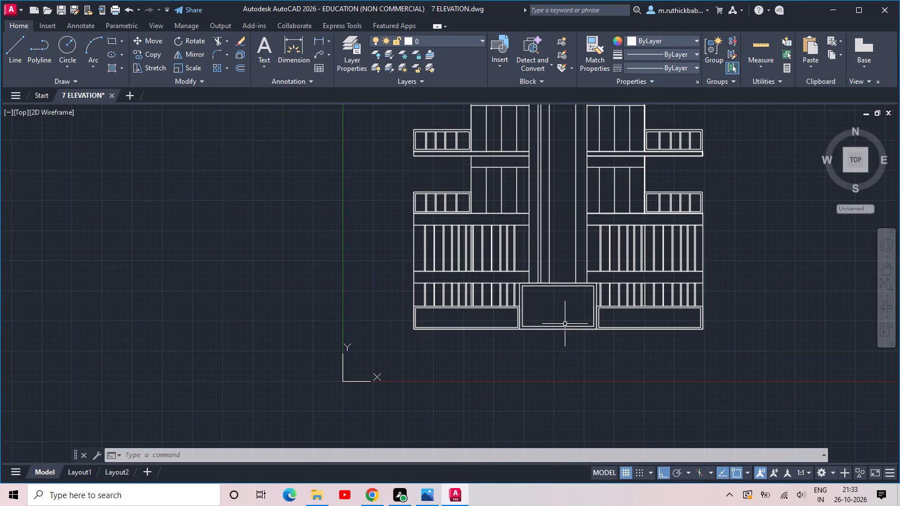
pyautogui.scroll(3, 564, 317)
pyautogui.moveTo(561, 294); pyautogui.dragTo(568, 301, button='middle')
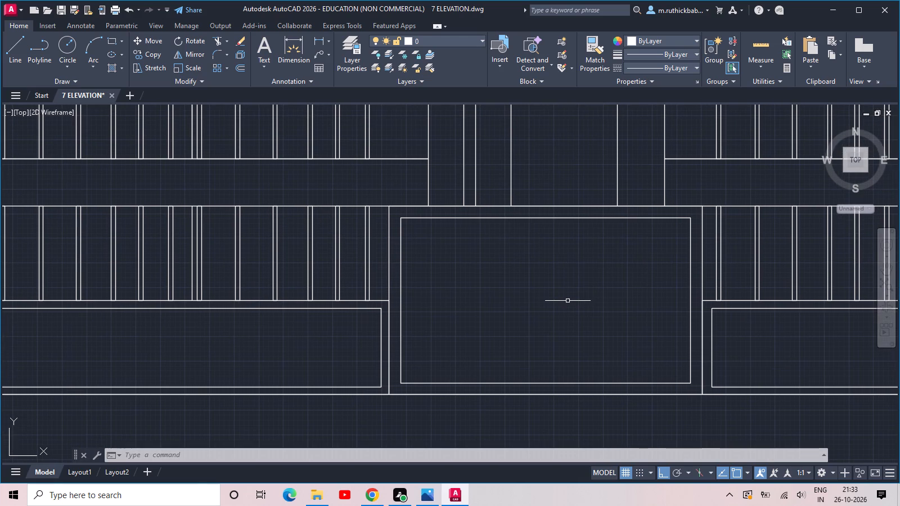
pyautogui.write('RECC')
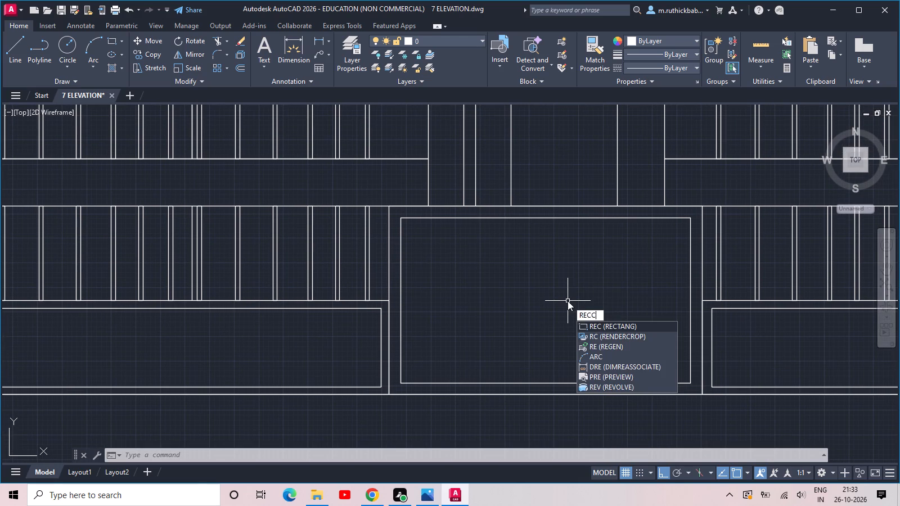
pyautogui.press('space')
pyautogui.click(481, 381)
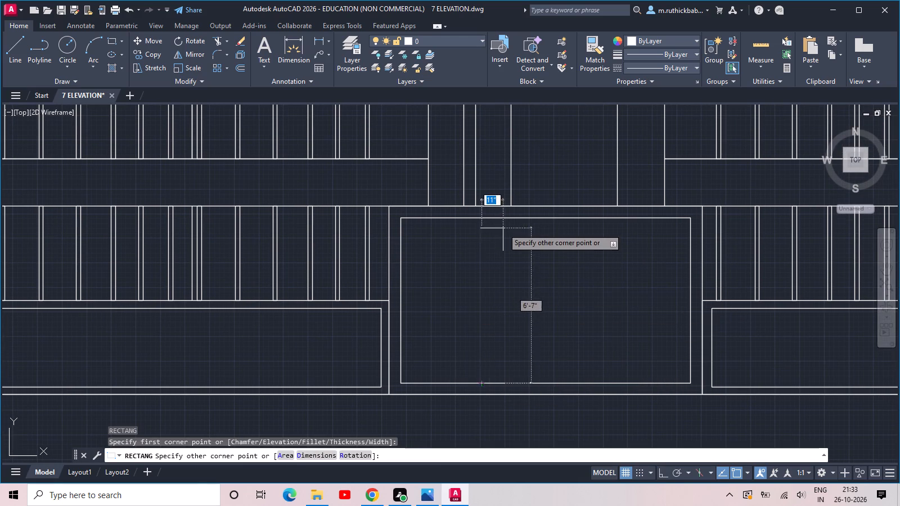
pyautogui.click(491, 217)
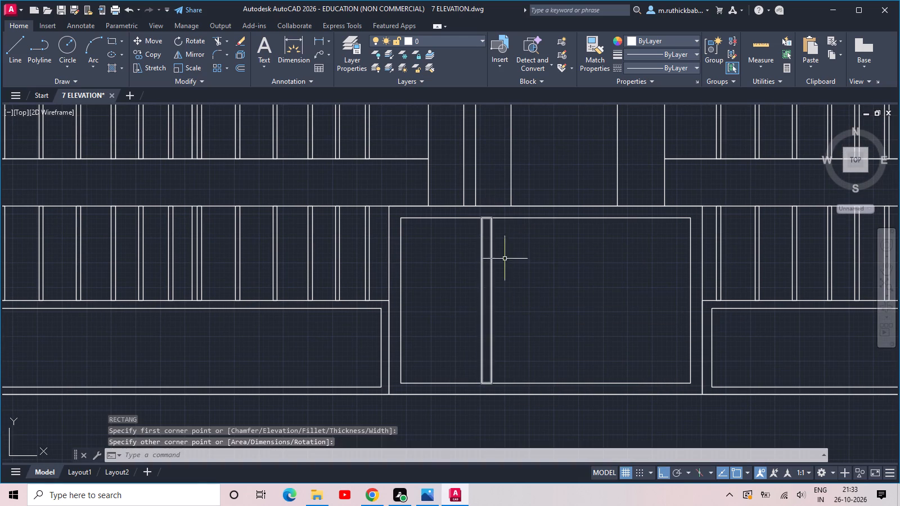
pyautogui.press('space')
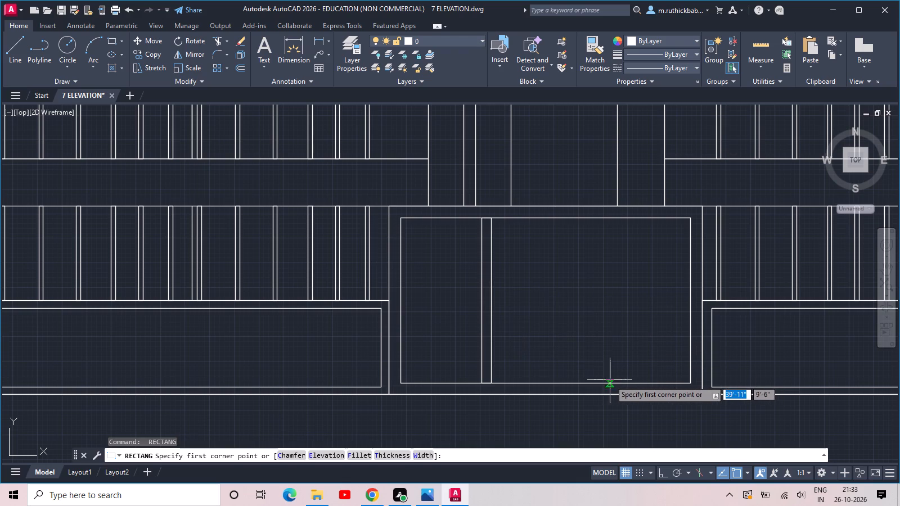
pyautogui.press('Escape')
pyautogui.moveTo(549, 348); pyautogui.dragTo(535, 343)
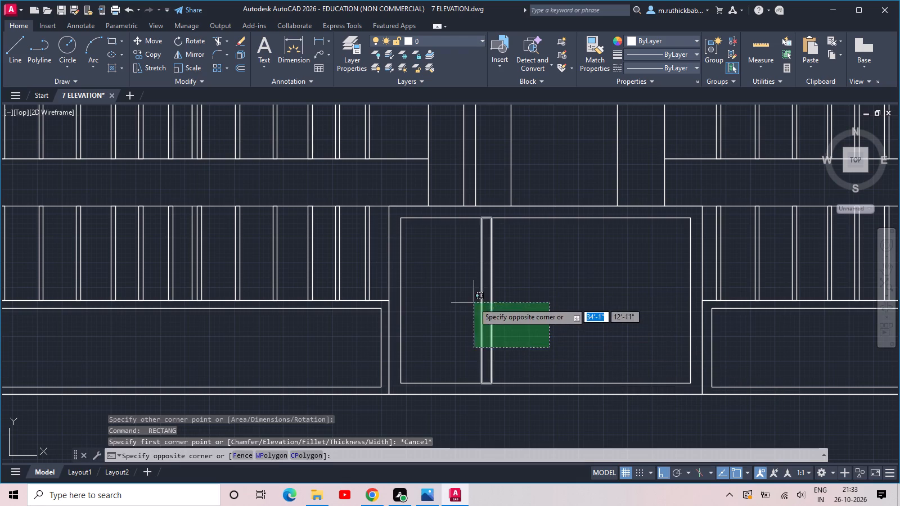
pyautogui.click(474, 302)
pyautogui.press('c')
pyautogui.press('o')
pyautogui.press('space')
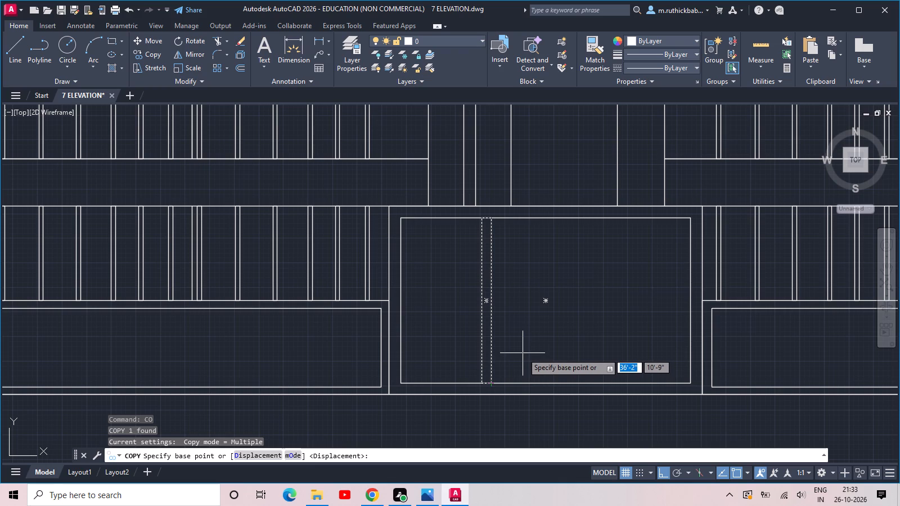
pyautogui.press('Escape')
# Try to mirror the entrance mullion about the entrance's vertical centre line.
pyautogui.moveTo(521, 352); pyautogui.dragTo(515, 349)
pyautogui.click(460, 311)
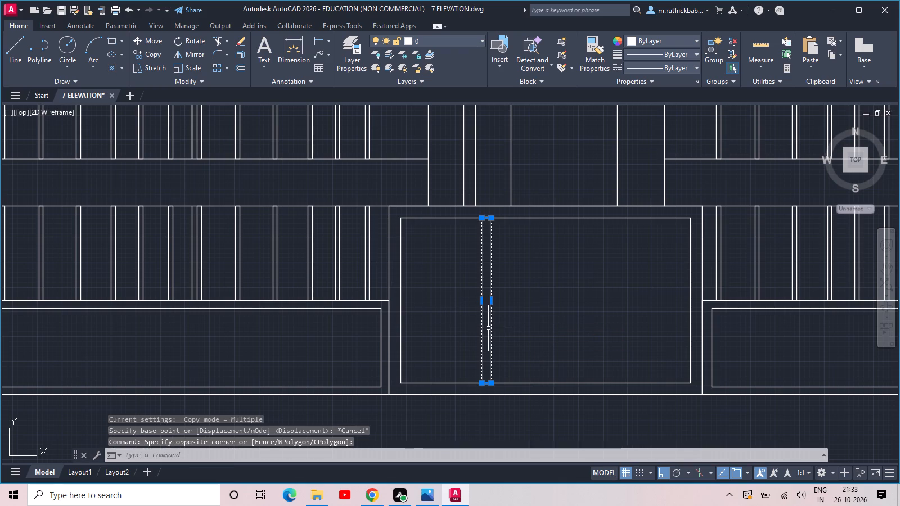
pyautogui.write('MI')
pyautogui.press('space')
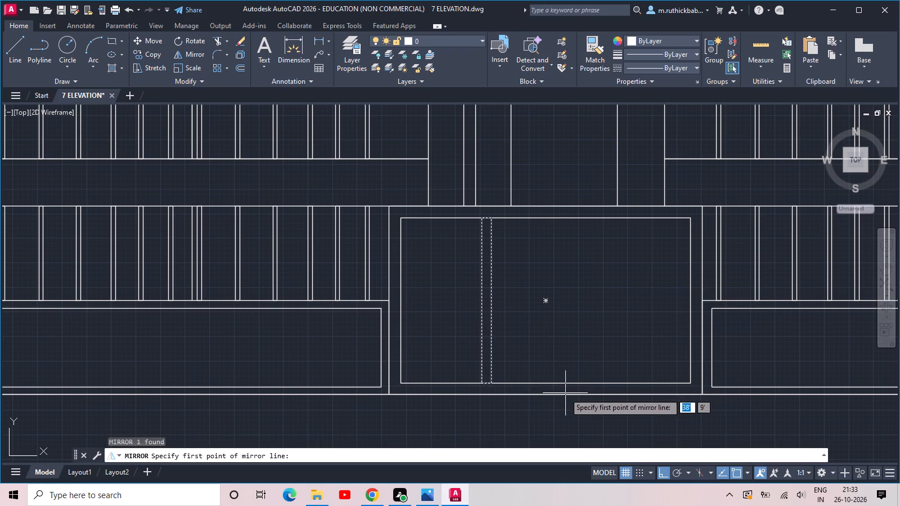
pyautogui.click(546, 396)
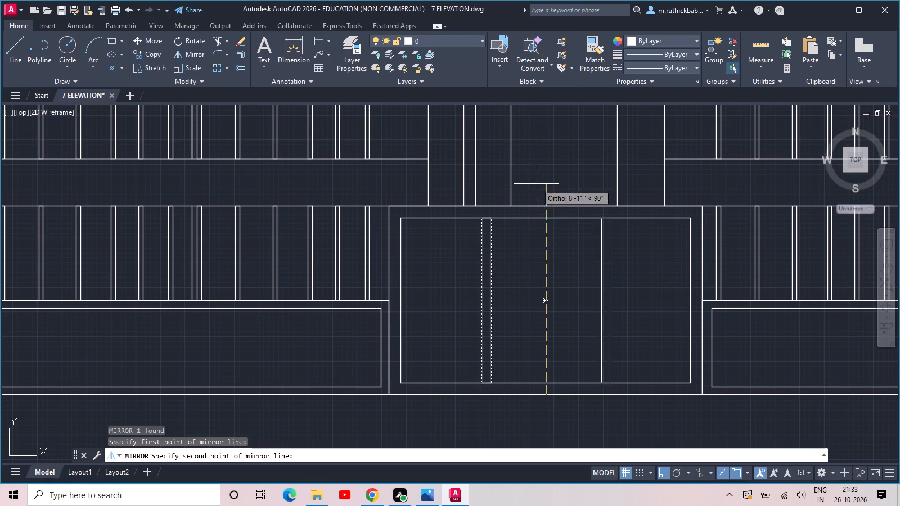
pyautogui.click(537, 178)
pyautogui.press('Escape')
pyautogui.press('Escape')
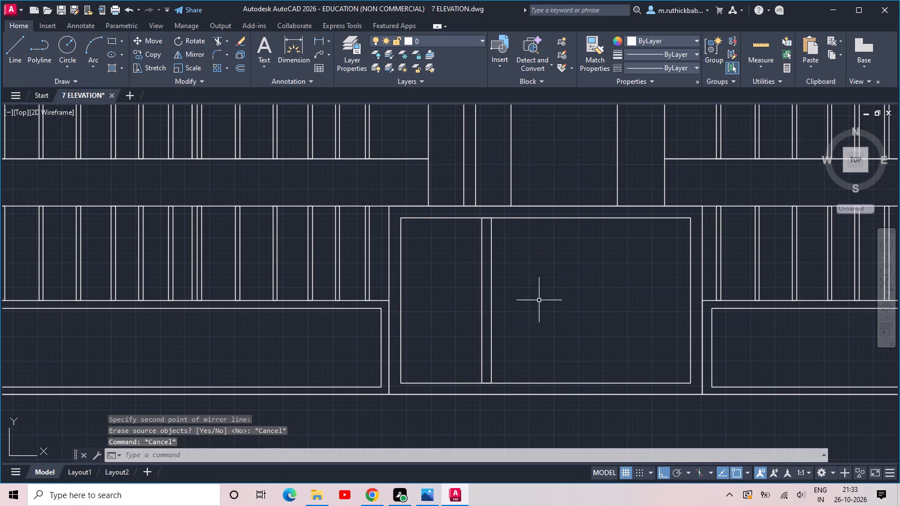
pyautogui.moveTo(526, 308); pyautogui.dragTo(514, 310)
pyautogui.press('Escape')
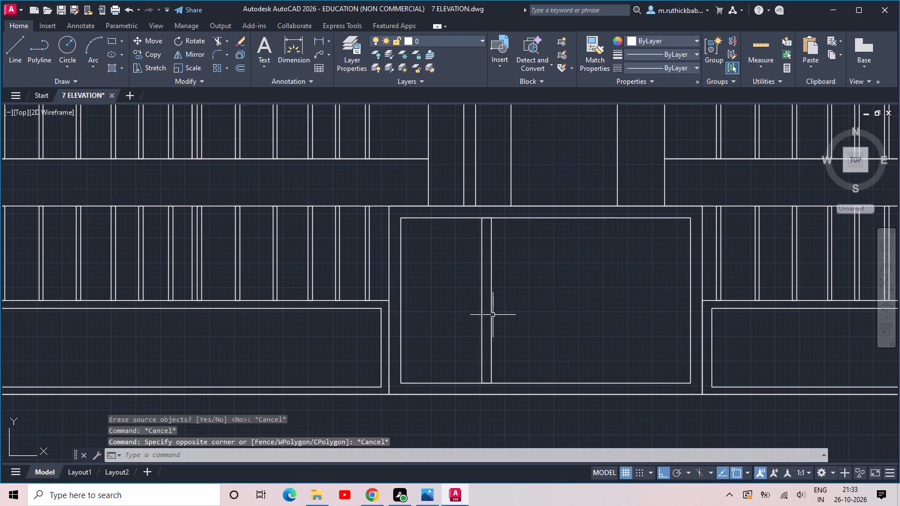
# Mirror the entrance mullion about the entrance's vertical centre line, keeping the original.
pyautogui.press('space')
pyautogui.click(498, 319)
pyautogui.click(465, 279)
pyautogui.press('space')
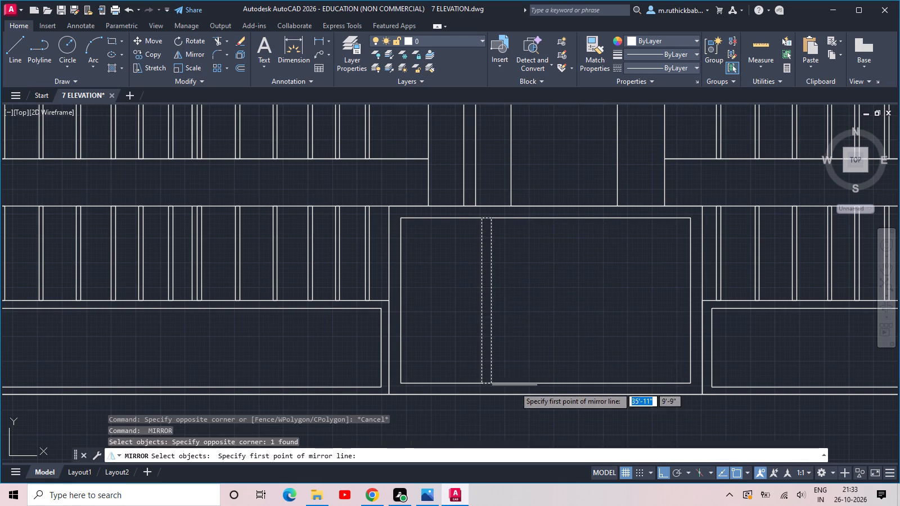
pyautogui.click(549, 395)
pyautogui.click(539, 153)
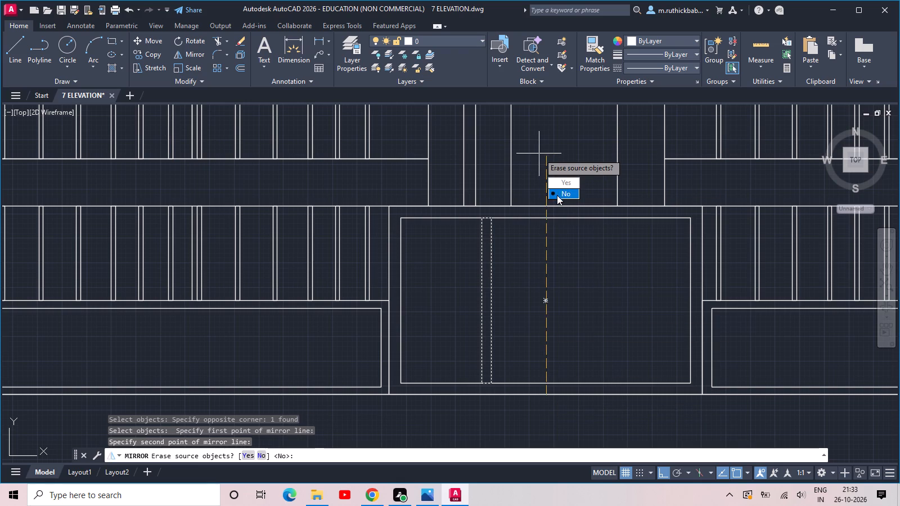
pyautogui.moveTo(557, 195); pyautogui.dragTo(539, 153)
# Draw a sloping line from the entrance inner frame's upper-left corner down to the left mullion's outer edge.
pyautogui.scroll(-1, 539, 188)
pyautogui.scroll(2, 539, 225)
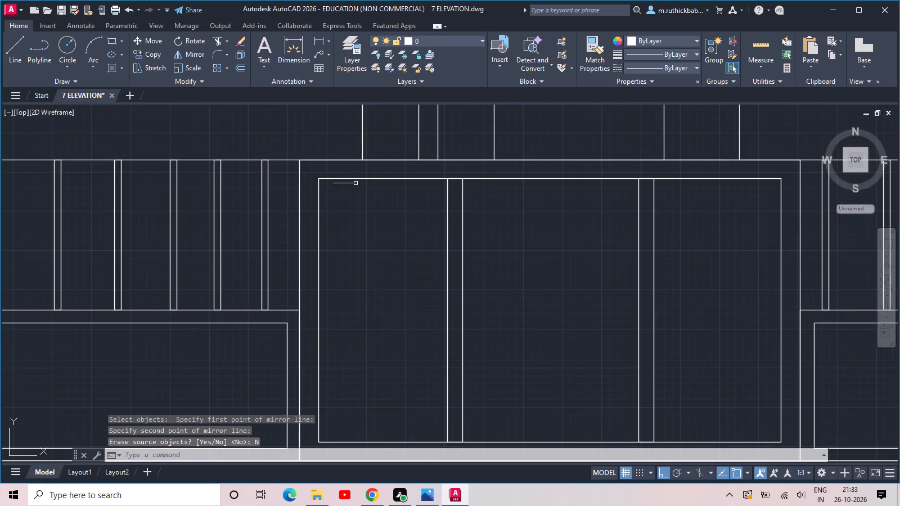
pyautogui.scroll(1, 345, 179)
pyautogui.write('L')
pyautogui.press('space')
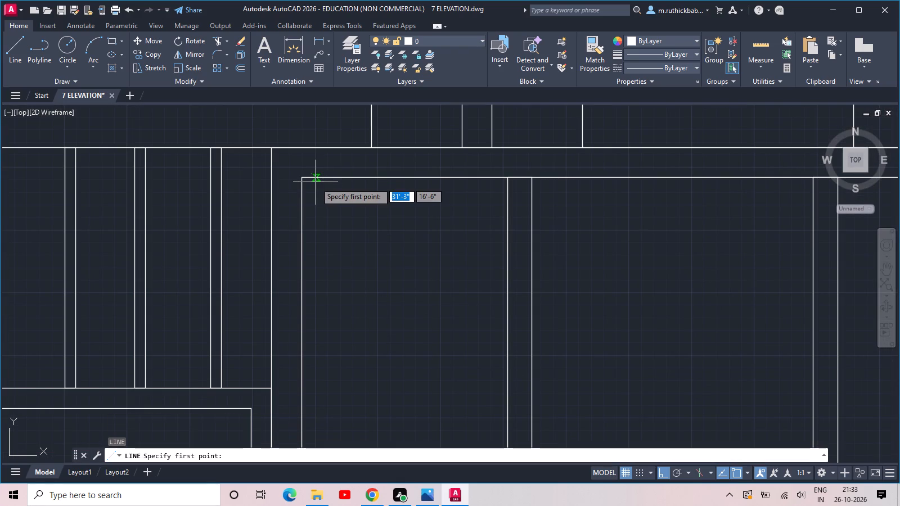
pyautogui.click(307, 179)
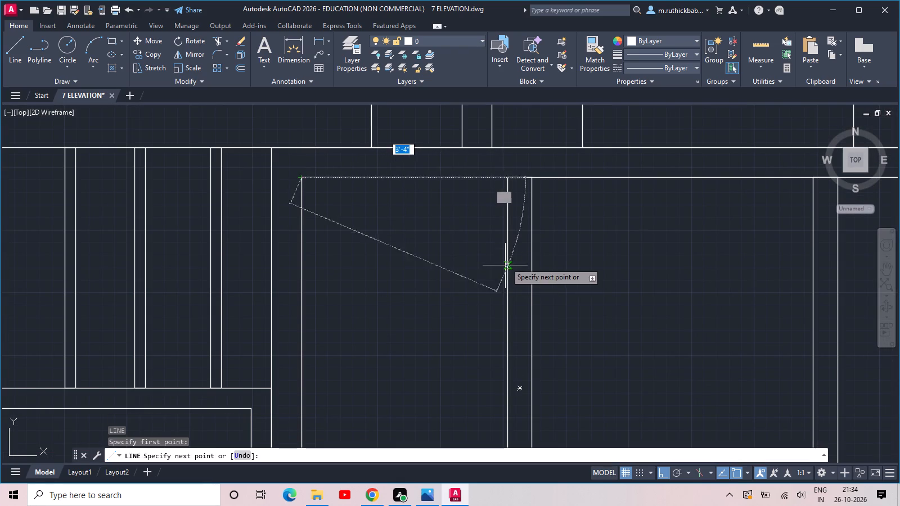
pyautogui.click(503, 242)
pyautogui.scroll(-1, 504, 251)
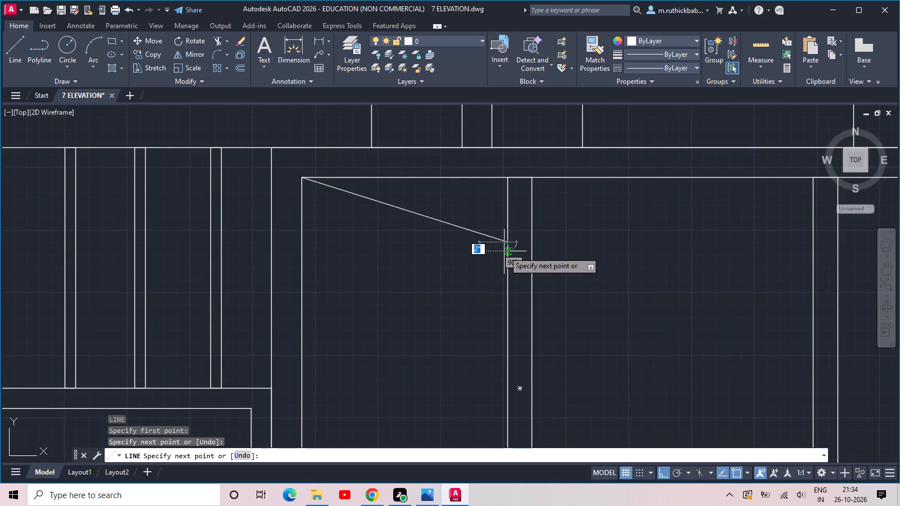
pyautogui.scroll(-1, 504, 251)
pyautogui.press('Escape')
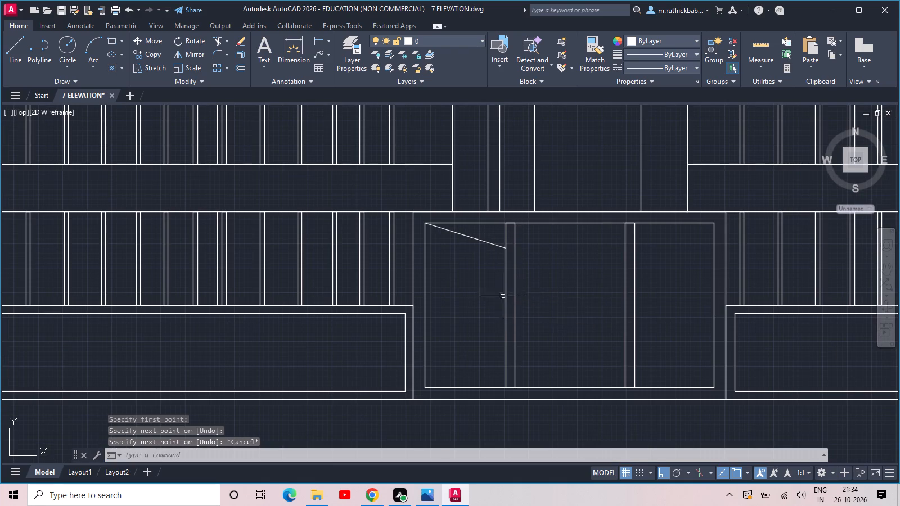
# Mirror the sloping line about the entrance frame's horizontal mid-height line, keeping the original.
pyautogui.click(489, 250)
pyautogui.click(480, 231)
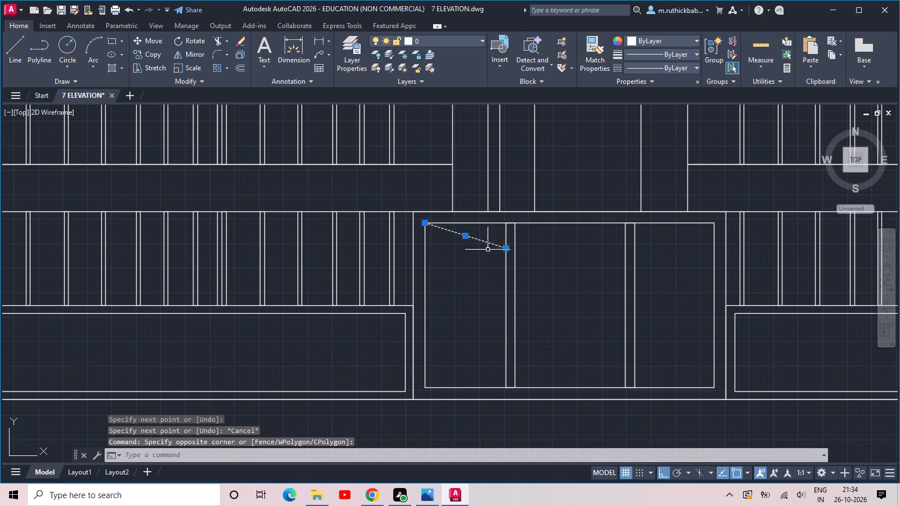
pyautogui.write('MI')
pyautogui.press('space')
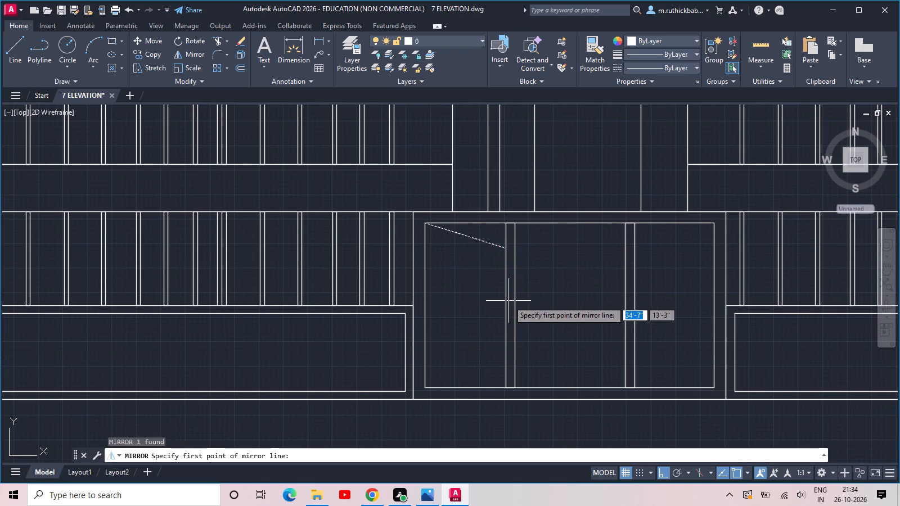
pyautogui.click(505, 308)
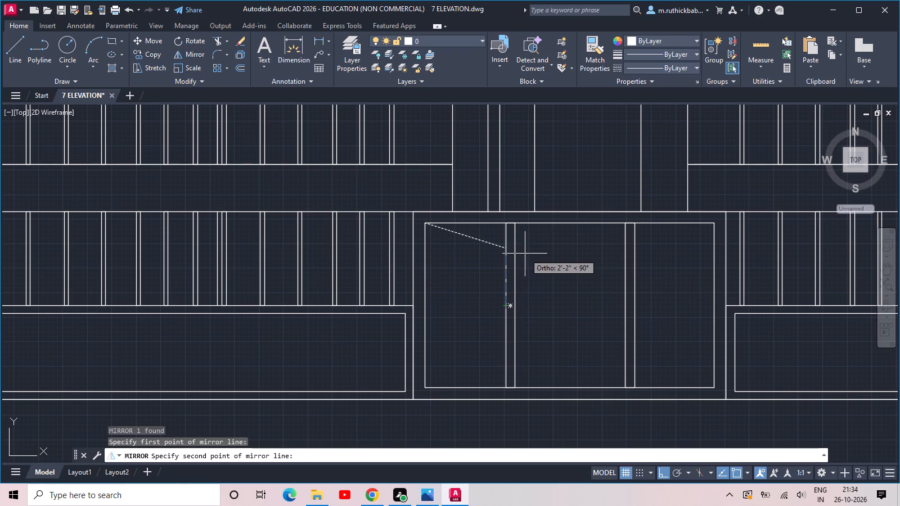
pyautogui.click(306, 329)
pyautogui.moveTo(331, 369); pyautogui.dragTo(306, 329)
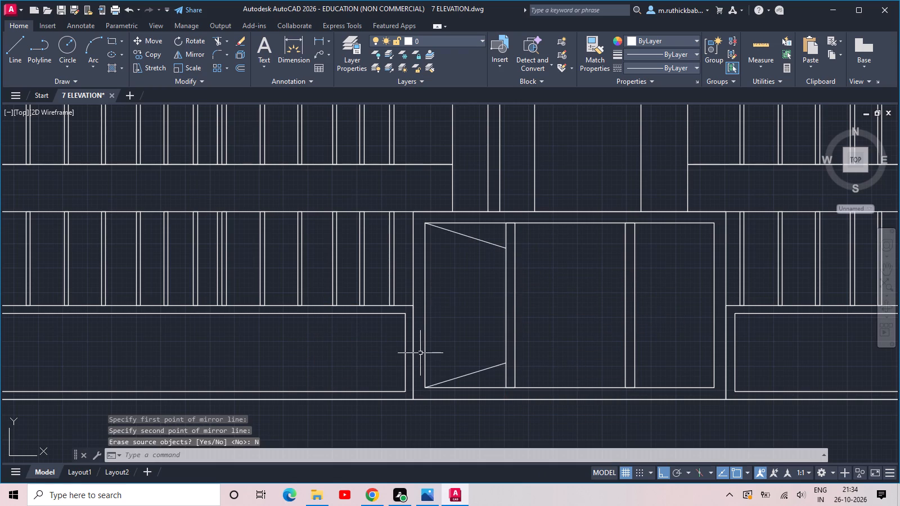
# Mirror both sloping lines about the entrance's vertical centre line, keeping the originals.
pyautogui.click(488, 376)
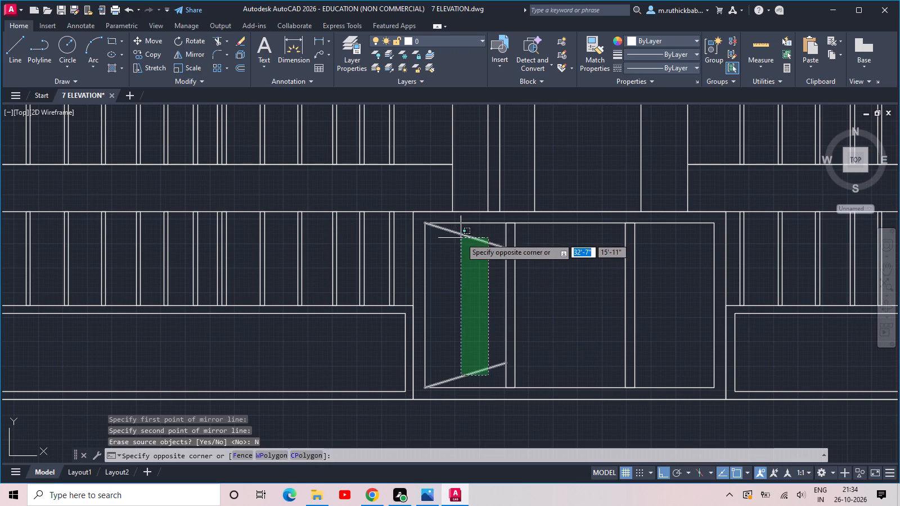
pyautogui.click(461, 236)
pyautogui.write('MI')
pyautogui.press('space')
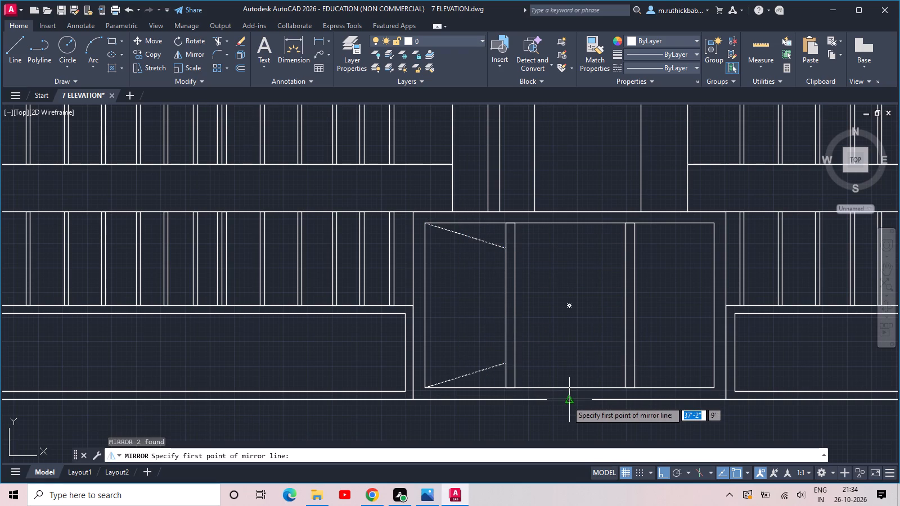
pyautogui.click(567, 401)
pyautogui.click(556, 158)
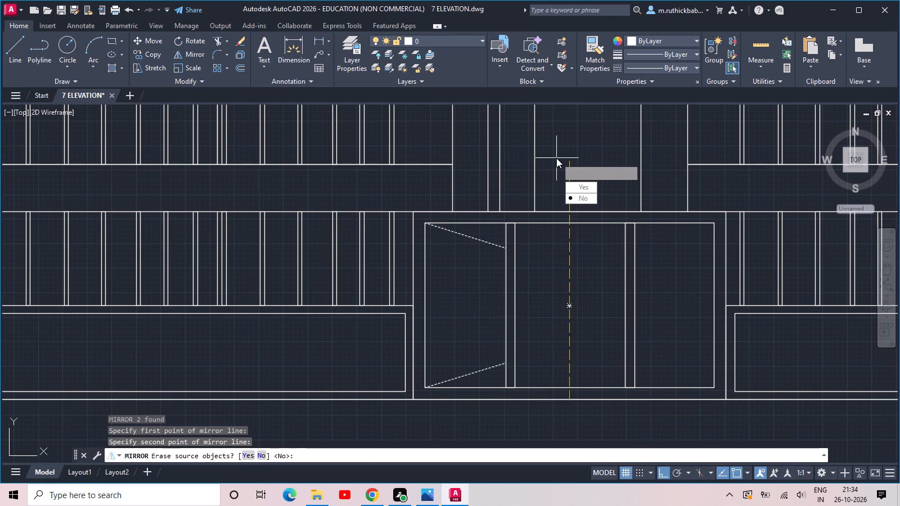
pyautogui.moveTo(574, 198); pyautogui.dragTo(556, 158)
pyautogui.scroll(-2, 557, 154)
pyautogui.press('Escape')
# Draw a rectangle 12' wide and about 7'-1" high on the roof line, from the right window block's outer edge to the middle bay's right edge.
pyautogui.moveTo(562, 189); pyautogui.dragTo(559, 195, button='middle')
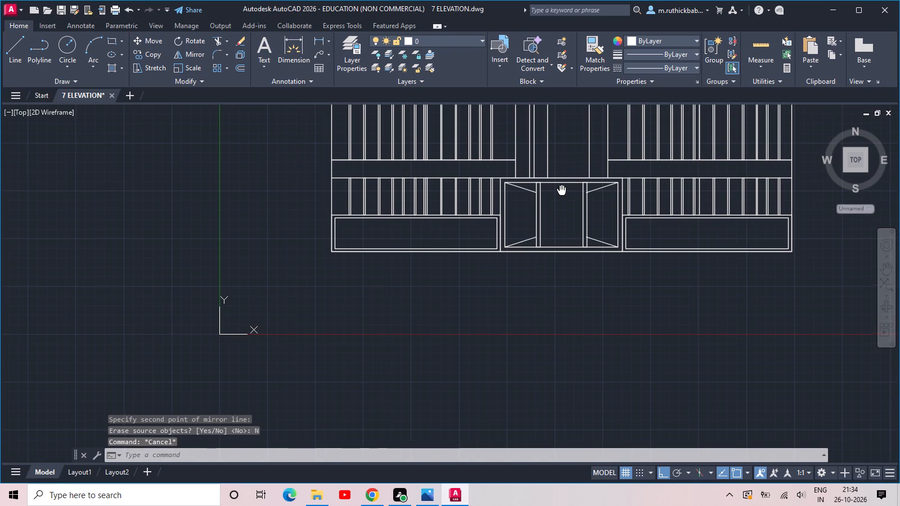
pyautogui.moveTo(559, 195); pyautogui.dragTo(542, 215, button='middle')
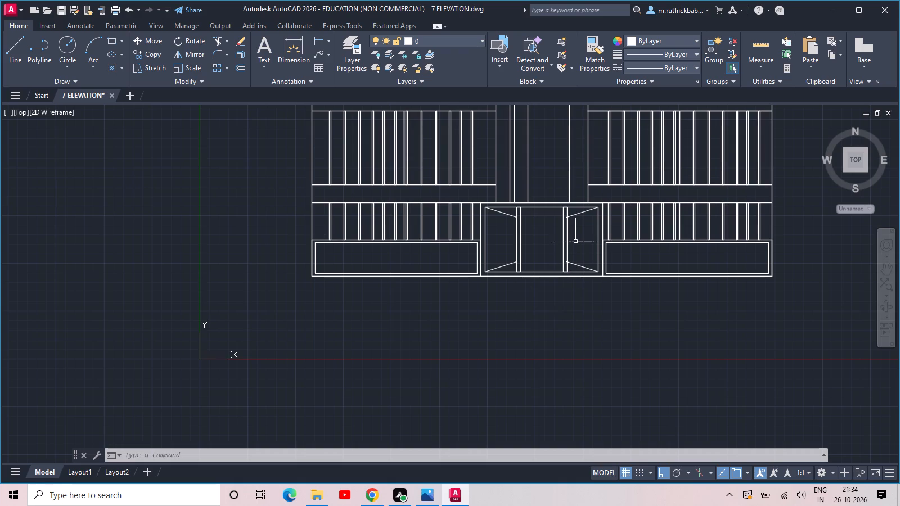
pyautogui.scroll(-3, 564, 232)
pyautogui.moveTo(555, 193); pyautogui.dragTo(518, 505, button='middle')
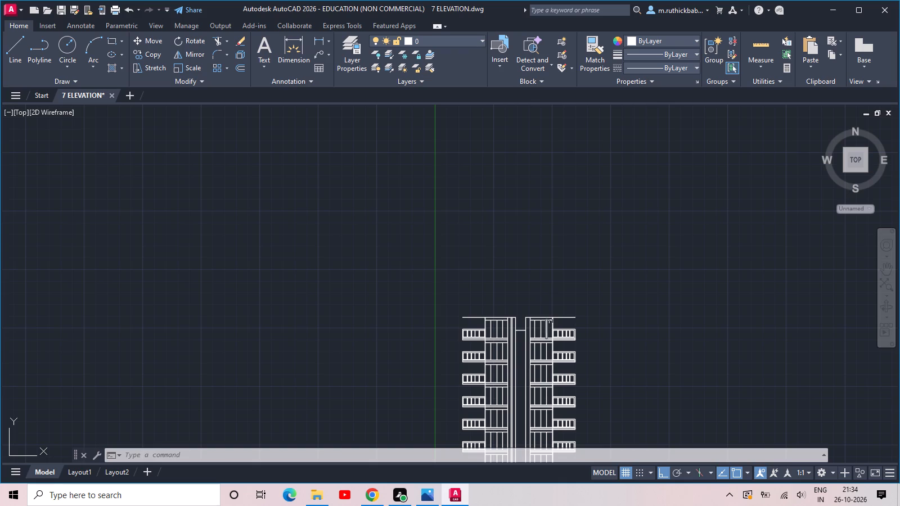
pyautogui.scroll(1, 543, 319)
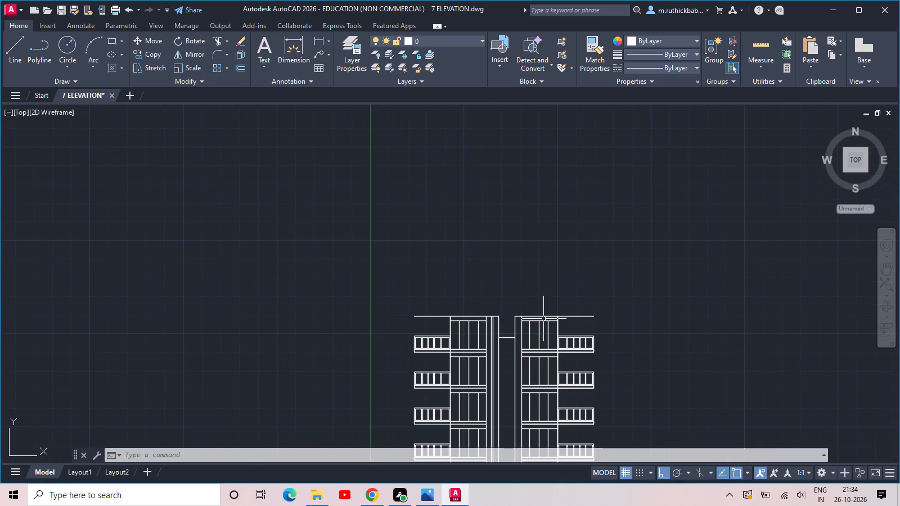
pyautogui.scroll(4, 543, 319)
pyautogui.moveTo(504, 329); pyautogui.dragTo(515, 273, button='middle')
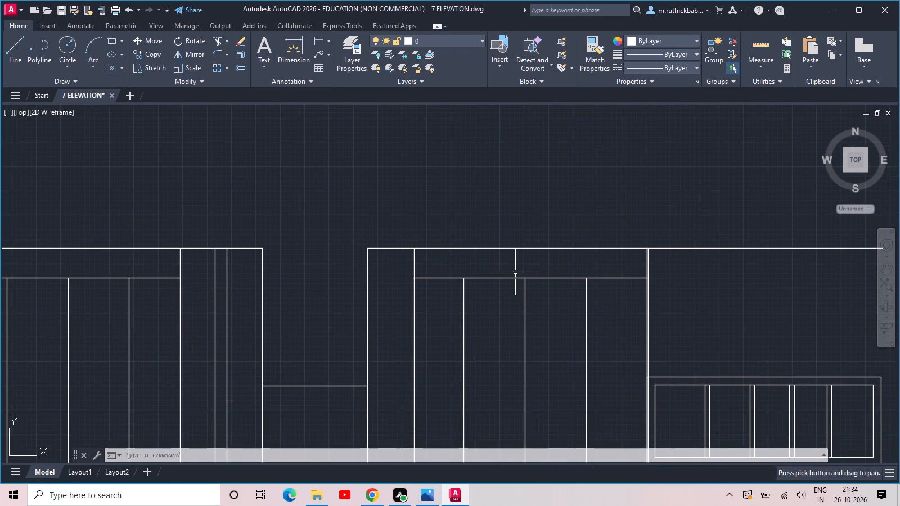
pyautogui.scroll(-1, 444, 268)
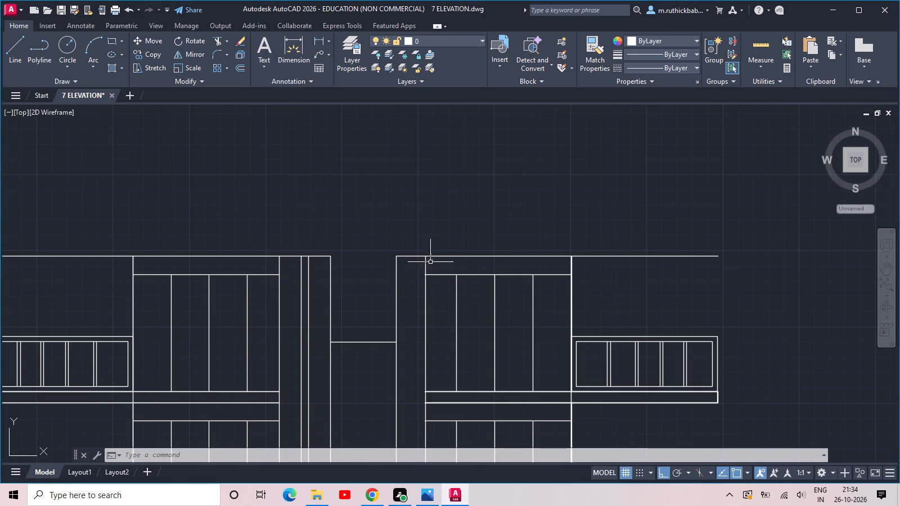
pyautogui.moveTo(377, 288); pyautogui.dragTo(433, 269, button='middle')
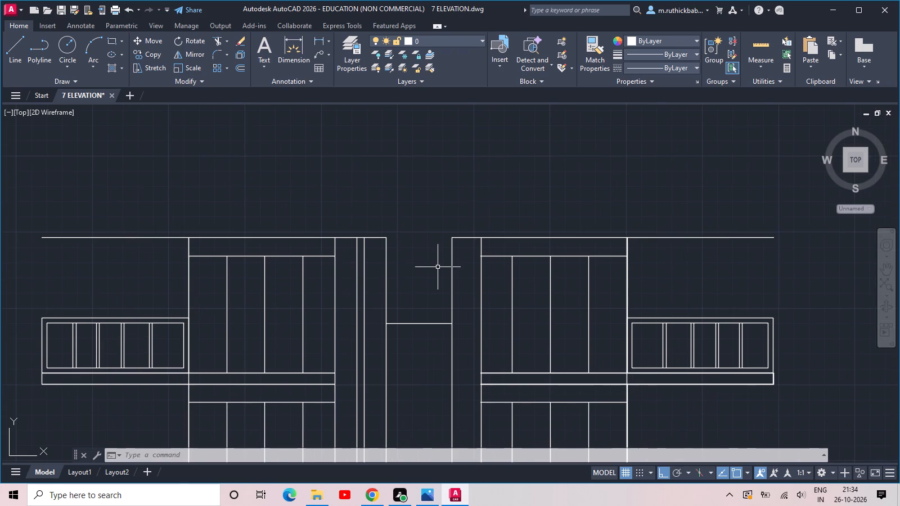
pyautogui.scroll(-1, 438, 267)
pyautogui.scroll(1, 479, 259)
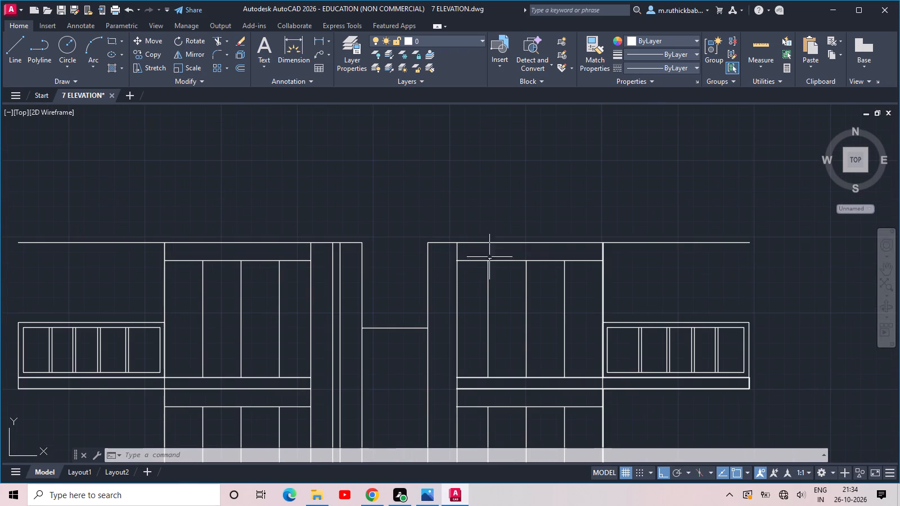
pyautogui.write('REC')
pyautogui.press('space')
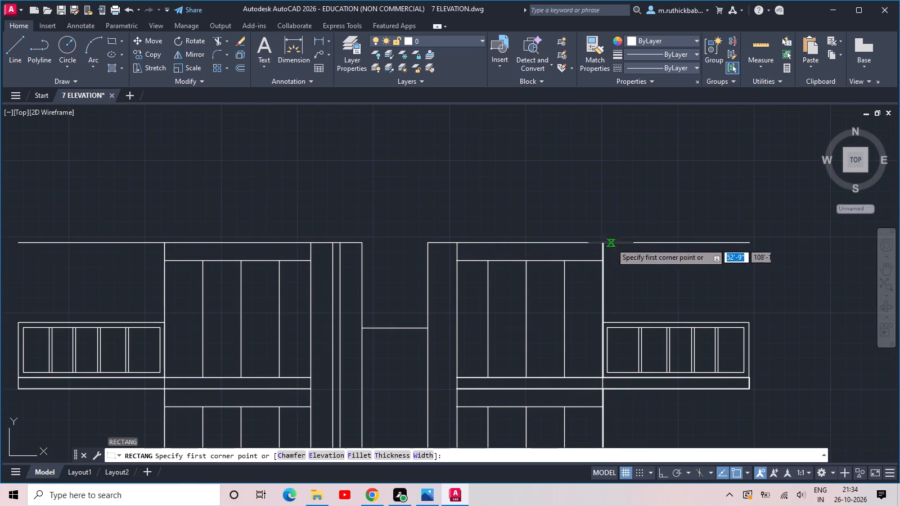
pyautogui.click(603, 243)
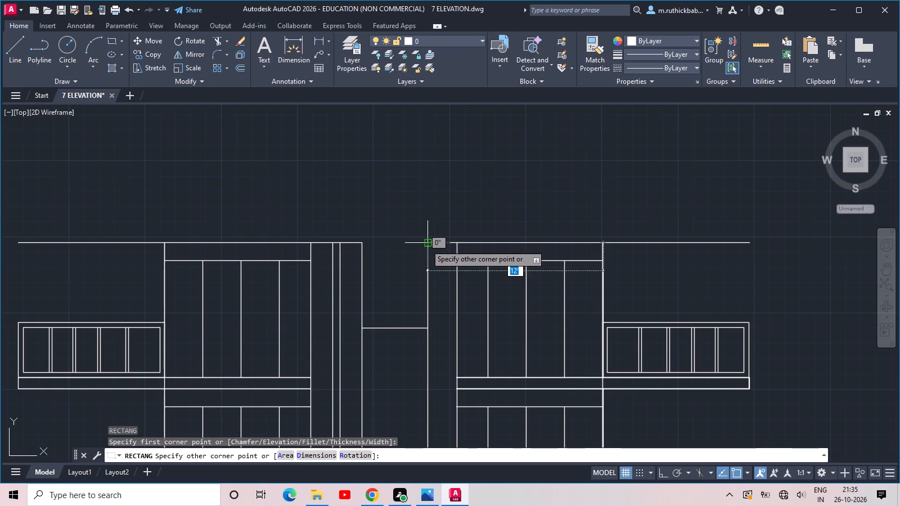
pyautogui.moveTo(425, 138); pyautogui.dragTo(418, 238, button='middle')
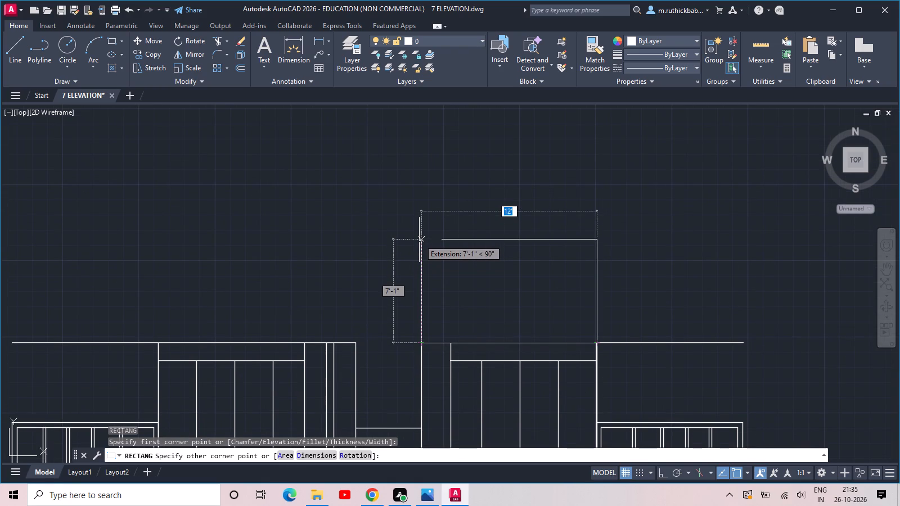
pyautogui.click(419, 241)
pyautogui.press('Escape')
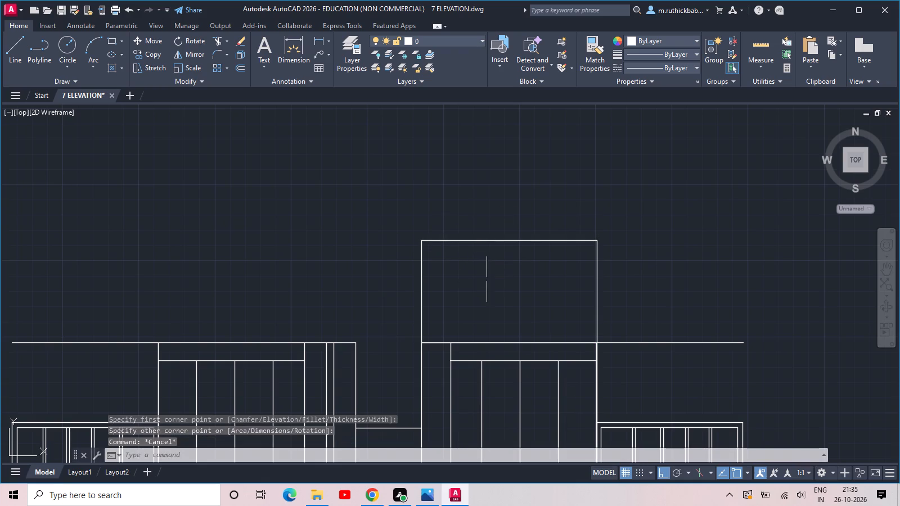
# Extend the right window block's inner vertical edge up to the top of the rooftop rectangle.
pyautogui.write('EX')
pyautogui.press('space')
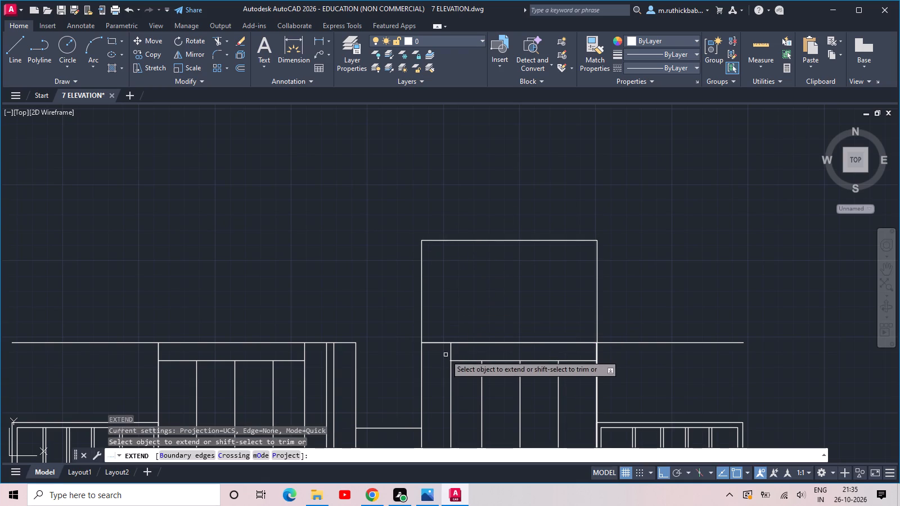
pyautogui.click(452, 350)
pyautogui.press('Escape')
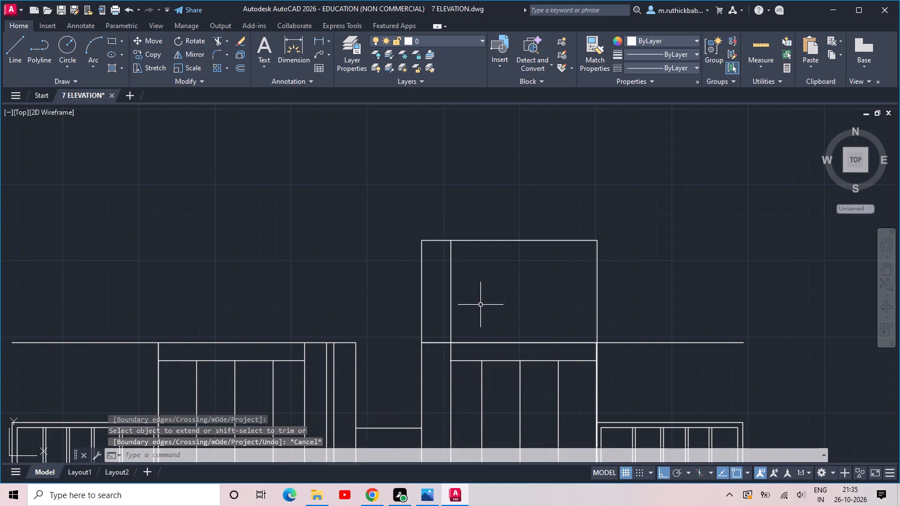
# Explode the rooftop rectangle into separate lines.
pyautogui.moveTo(500, 284); pyautogui.dragTo(497, 254)
pyautogui.click(453, 170)
pyautogui.write('X')
pyautogui.press('space')
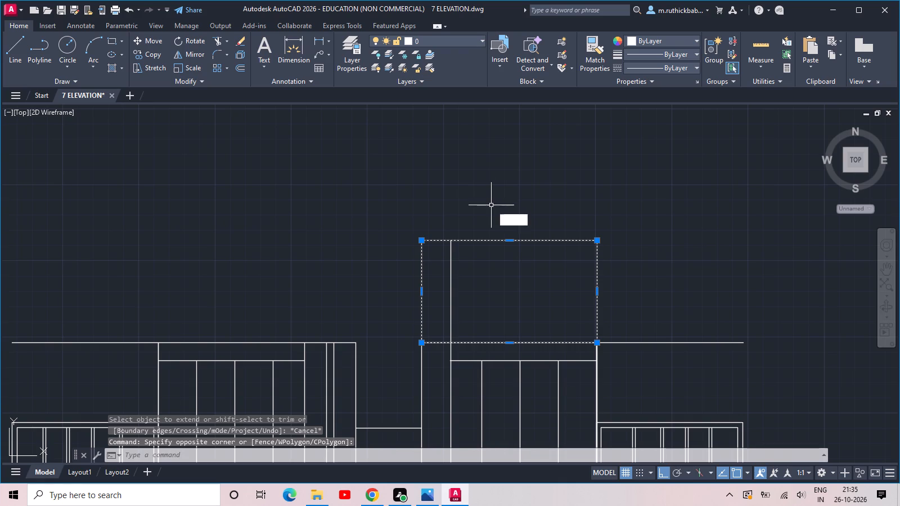
# Offset the rooftop rectangle's top edge downward by 3'.
pyautogui.press('o')
pyautogui.write('FF')
pyautogui.press('space')
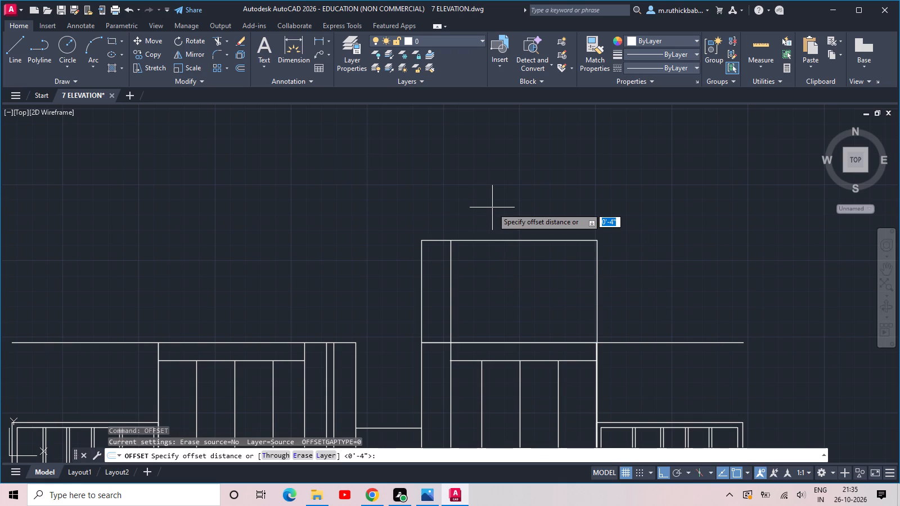
pyautogui.press('4')
pyautogui.press("'")
pyautogui.press('Return')
pyautogui.click(519, 240)
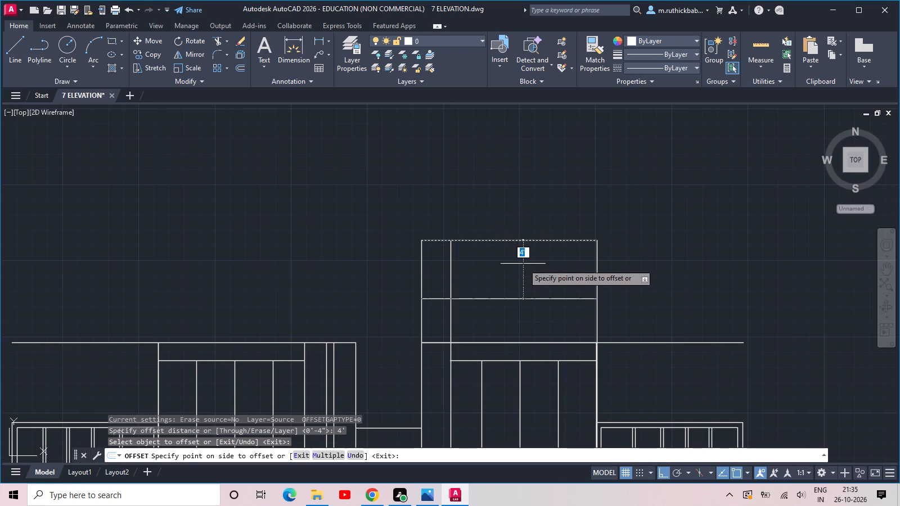
pyautogui.write("3'")
pyautogui.press('Return')
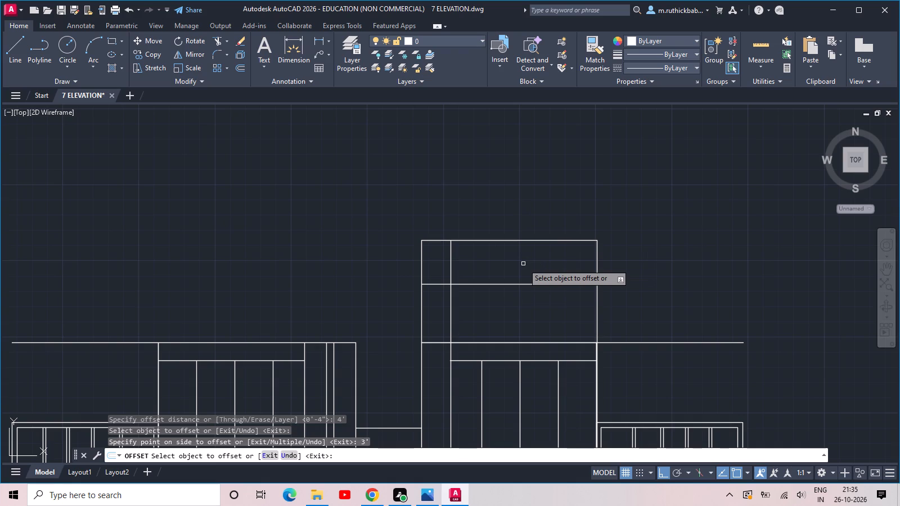
pyautogui.press('Escape')
# Trim the right rooftop rectangle into an inverted L, removing the inner line crossings and its outer edge below the 3' offset.
pyautogui.write('TR')
pyautogui.press('space')
pyautogui.press('space')
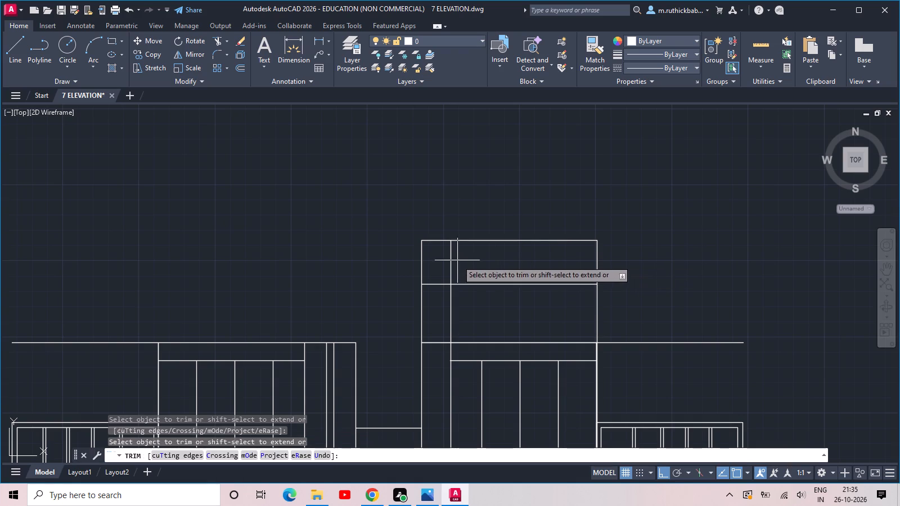
pyautogui.click(457, 260)
pyautogui.click(431, 296)
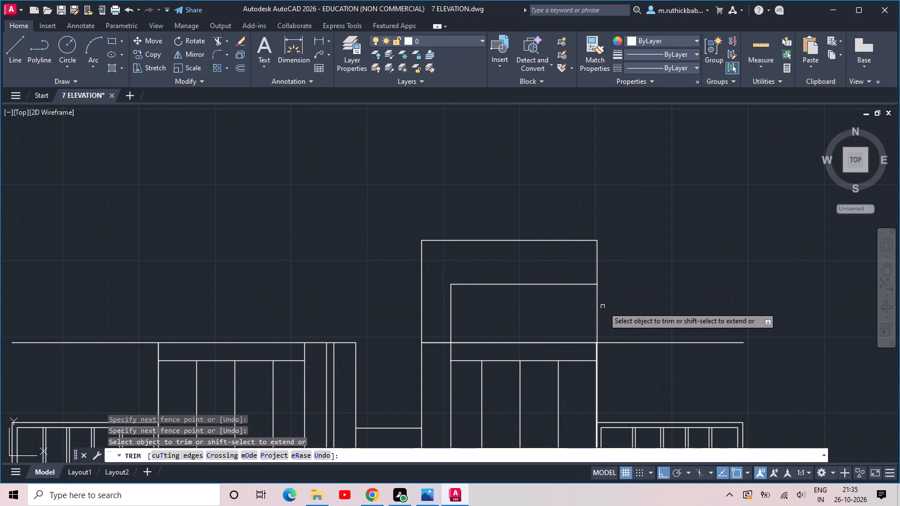
pyautogui.click(614, 299)
pyautogui.click(585, 305)
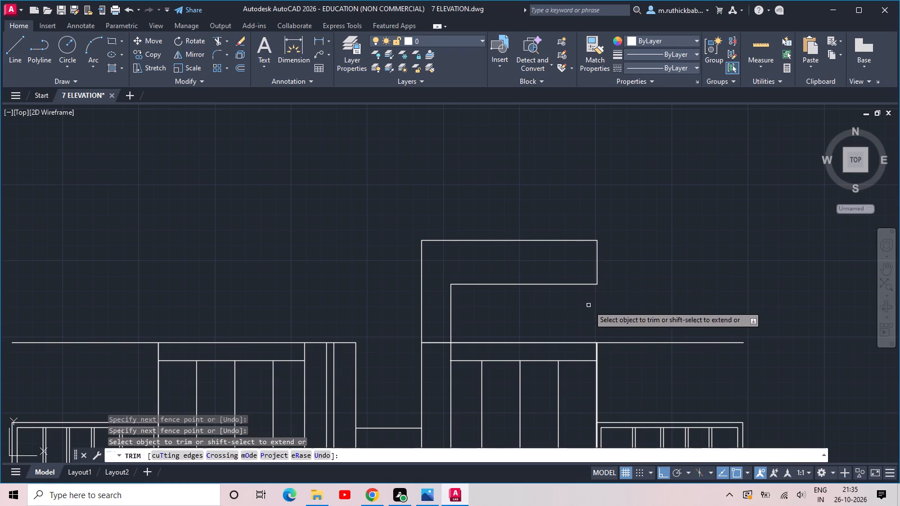
pyautogui.press('Escape')
# Trim away the roof line between the two vertical edges at the base of the right rooftop structure.
pyautogui.scroll(1, 474, 300)
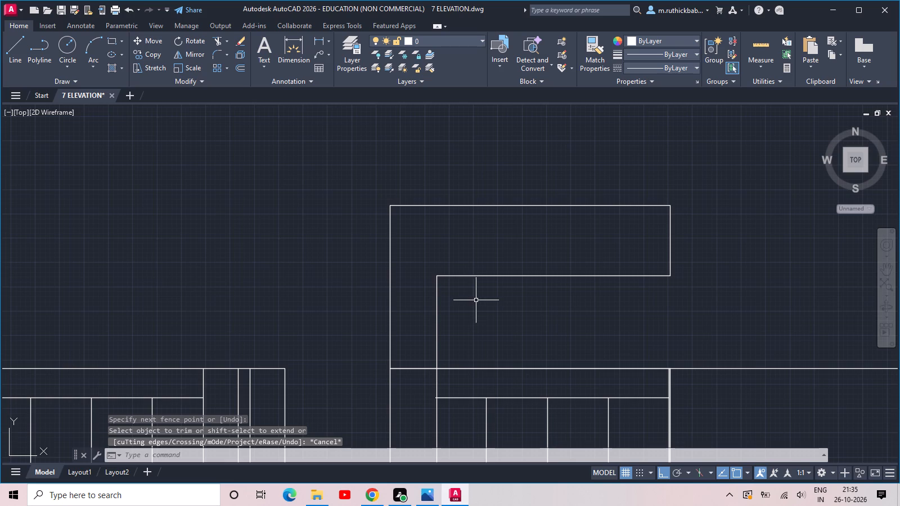
pyautogui.scroll(-1, 472, 311)
pyautogui.press('space')
pyautogui.click(435, 360)
pyautogui.click(432, 331)
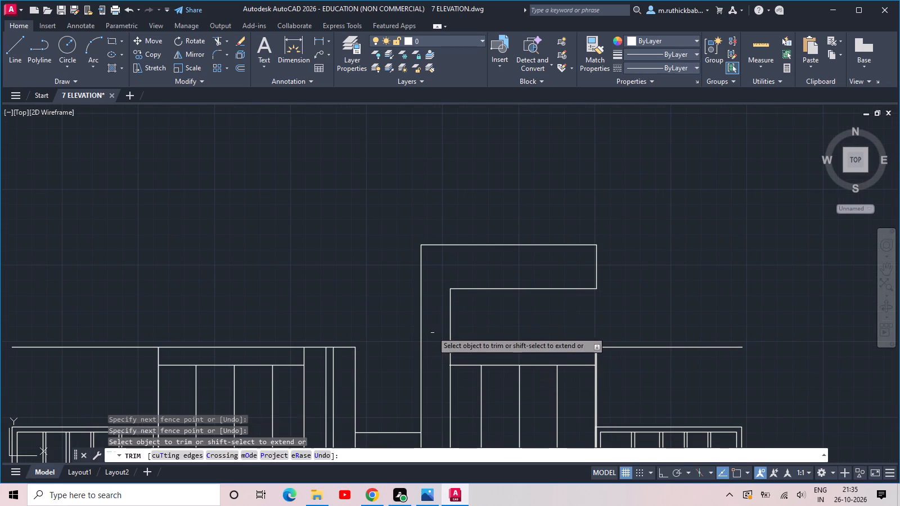
pyautogui.scroll(-2, 434, 328)
pyautogui.press('Escape')
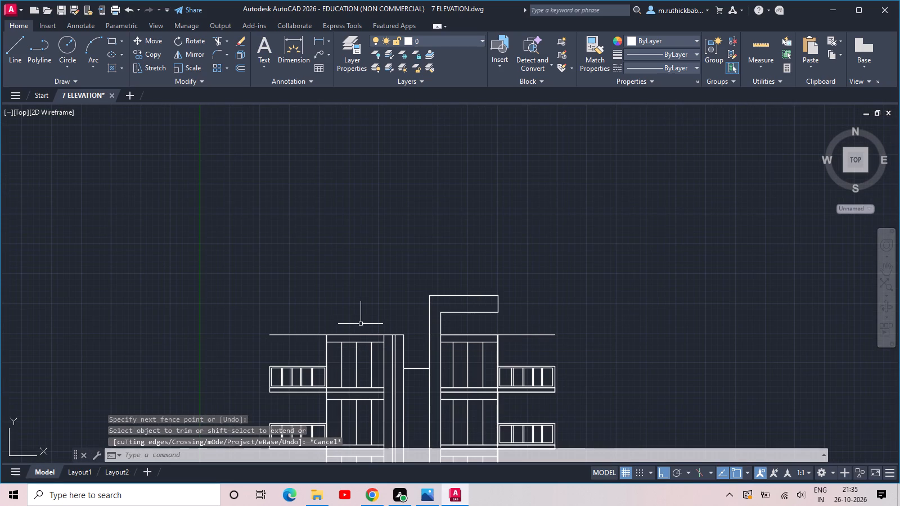
# Draw a rectangle about 14' wide and 7' high on the left roof line, from the block's inner corner to the right structure's top level.
pyautogui.moveTo(377, 320); pyautogui.dragTo(426, 309, button='middle')
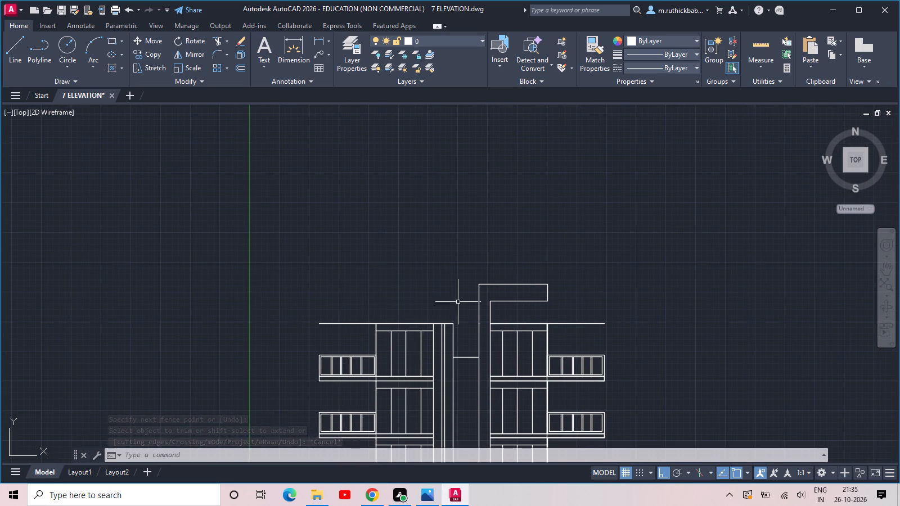
pyautogui.scroll(1, 444, 329)
pyautogui.write('REC')
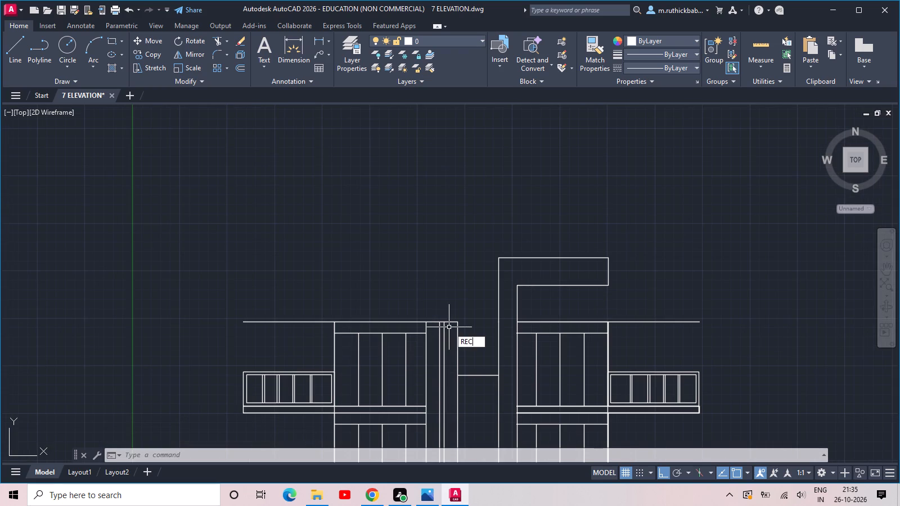
pyautogui.press('space')
pyautogui.click(459, 322)
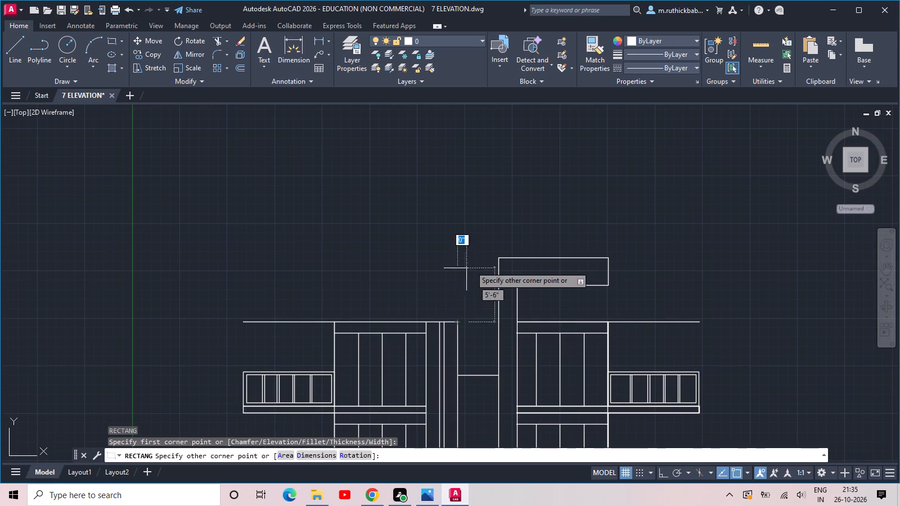
pyautogui.click(328, 257)
pyautogui.press('Escape')
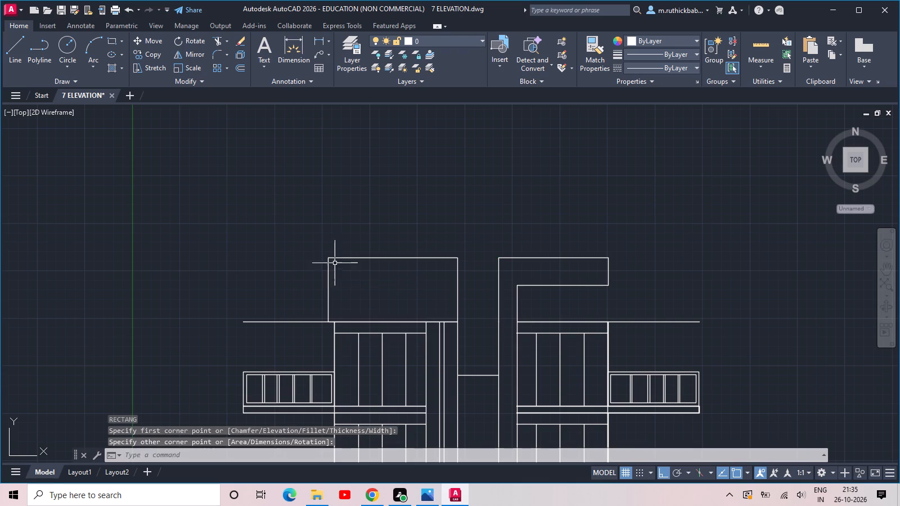
# Explode the left rooftop rectangle into separate lines.
pyautogui.moveTo(438, 271); pyautogui.dragTo(426, 262)
pyautogui.click(330, 233)
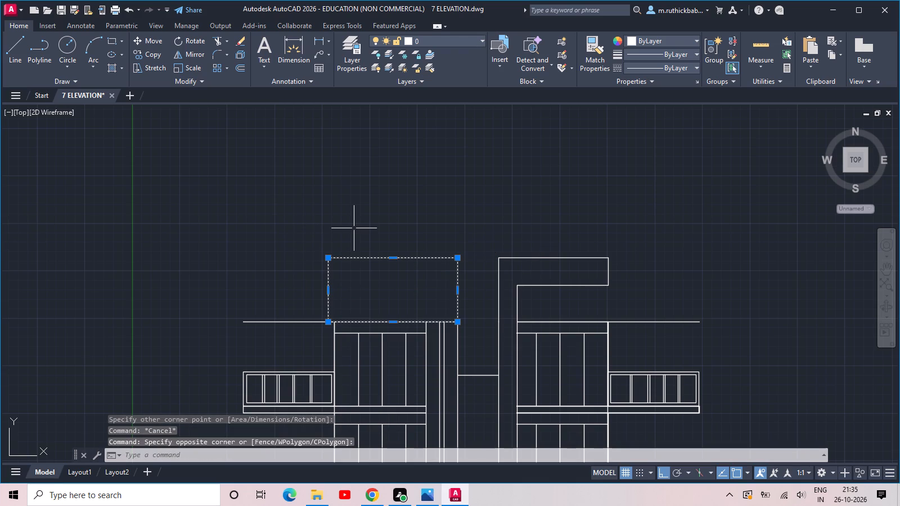
pyautogui.press('x')
pyautogui.press('space')
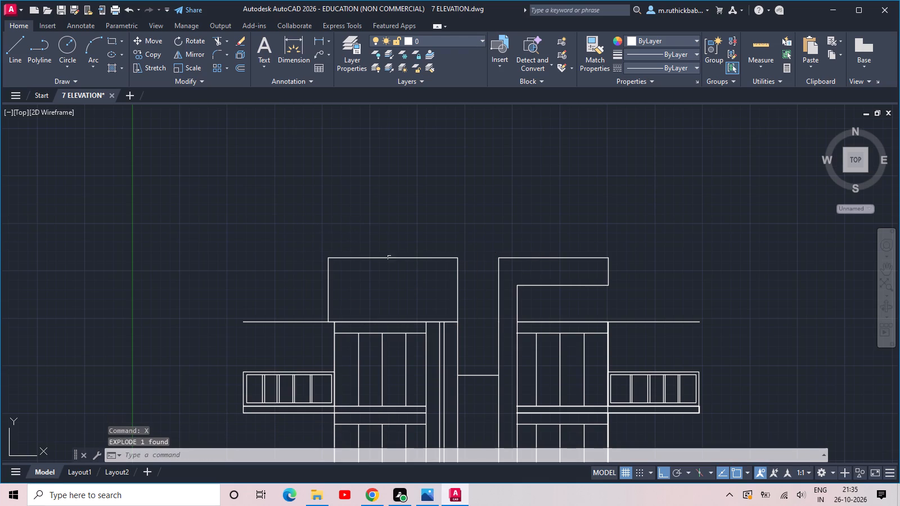
# Extend the left window bay's inner vertical edge up to the top of the left rooftop rectangle.
pyautogui.write('EX')
pyautogui.press('space')
pyautogui.press('space')
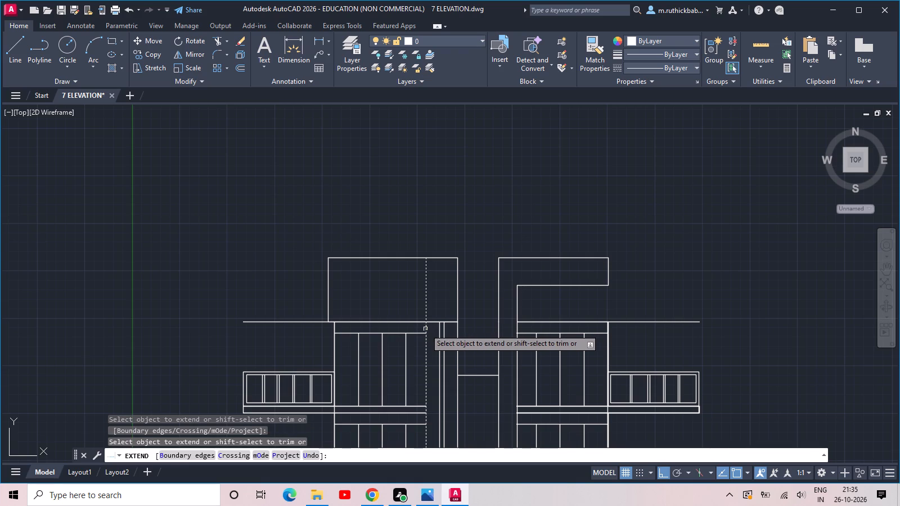
pyautogui.click(425, 329)
pyautogui.press('Escape')
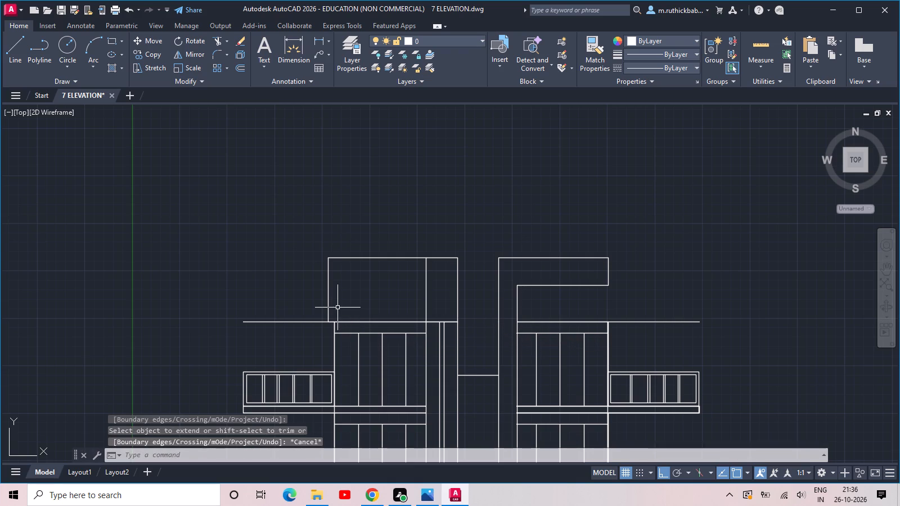
# Offset the left rooftop rectangle's top edge downward by 12 inches.
pyautogui.press('p')
pyautogui.press('Escape')
pyautogui.write('OFF')
pyautogui.press('space')
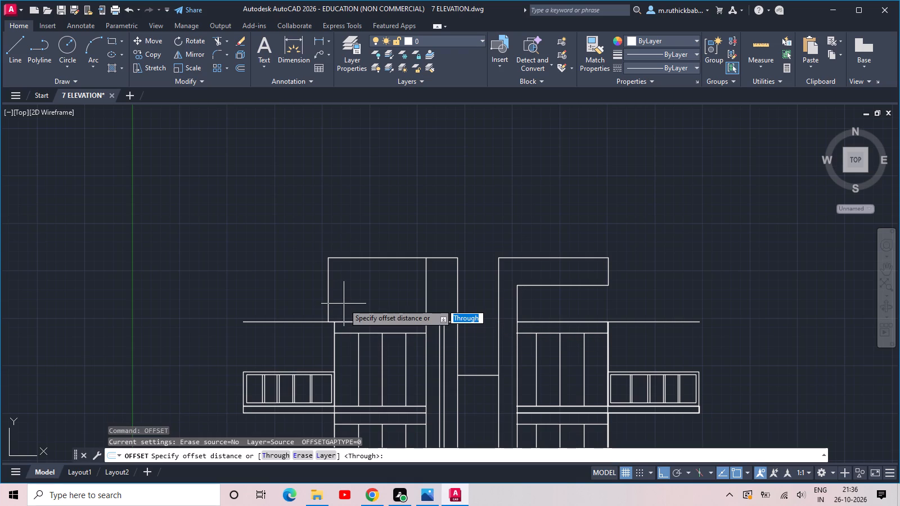
pyautogui.write('12')
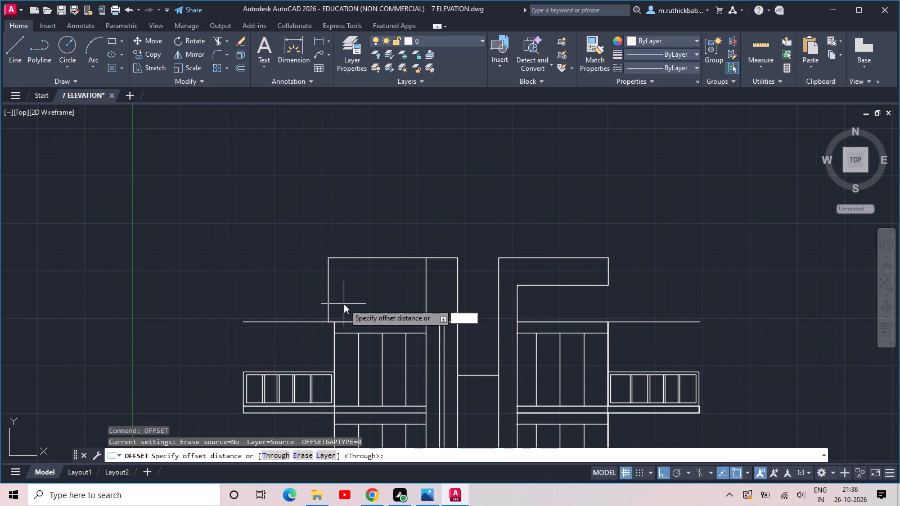
pyautogui.press('space')
pyautogui.click(366, 259)
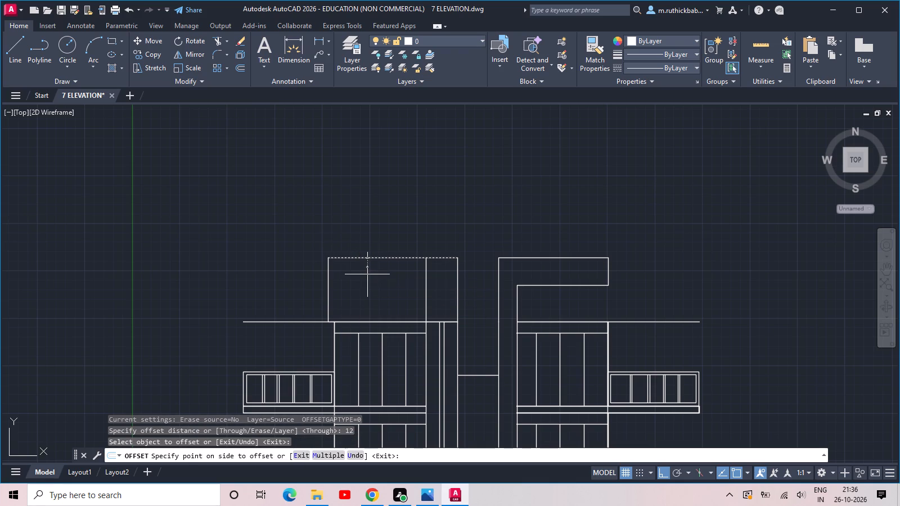
pyautogui.click(367, 274)
pyautogui.press('Escape')
# Trim the left rooftop rectangle into an inverted L with a thin slab, removing the outer edge below the offset and the inner crossings.
pyautogui.write('TR')
pyautogui.press('space')
pyautogui.press('space')
pyautogui.click(372, 279)
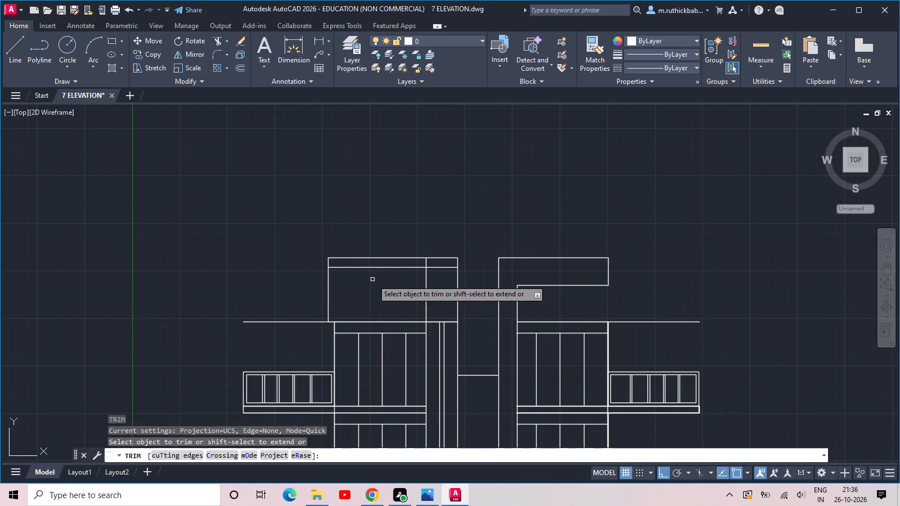
pyautogui.click(308, 296)
pyautogui.scroll(2, 417, 263)
pyautogui.click(418, 263)
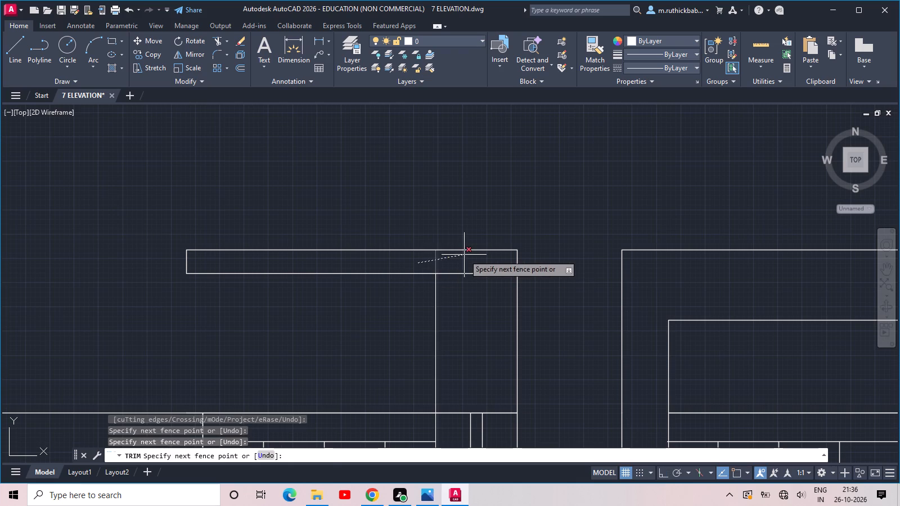
pyautogui.doubleClick(465, 259)
pyautogui.click(469, 287)
pyautogui.scroll(-1, 469, 287)
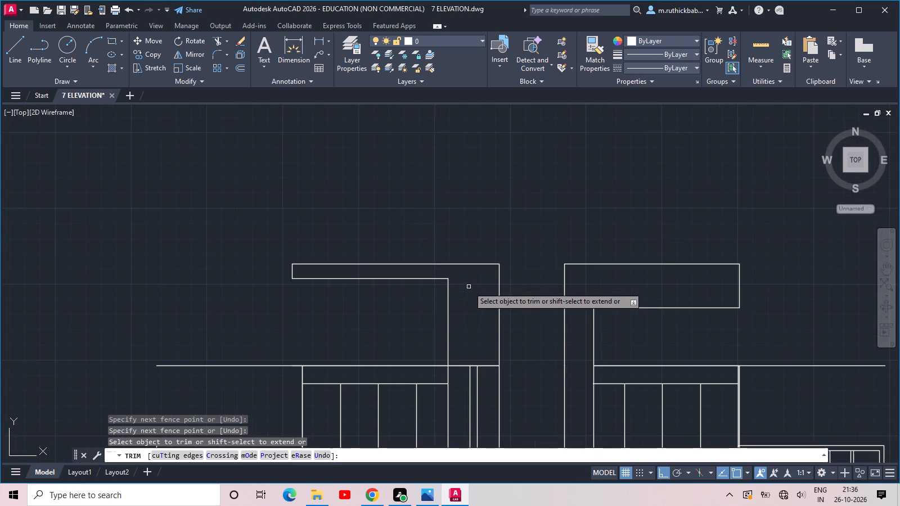
pyautogui.press('Escape')
# Extend the two closely spaced vertical lines of the left column up to the top of the rooftop structure.
pyautogui.scroll(-2, 469, 287)
pyautogui.scroll(2, 470, 310)
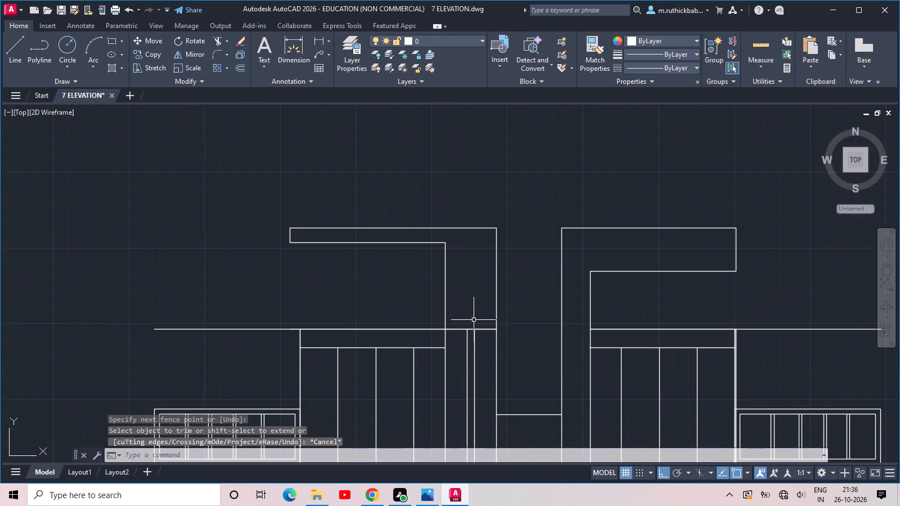
pyautogui.write('EX')
pyautogui.press('space')
pyautogui.press('space')
pyautogui.click(483, 346)
pyautogui.click(465, 360)
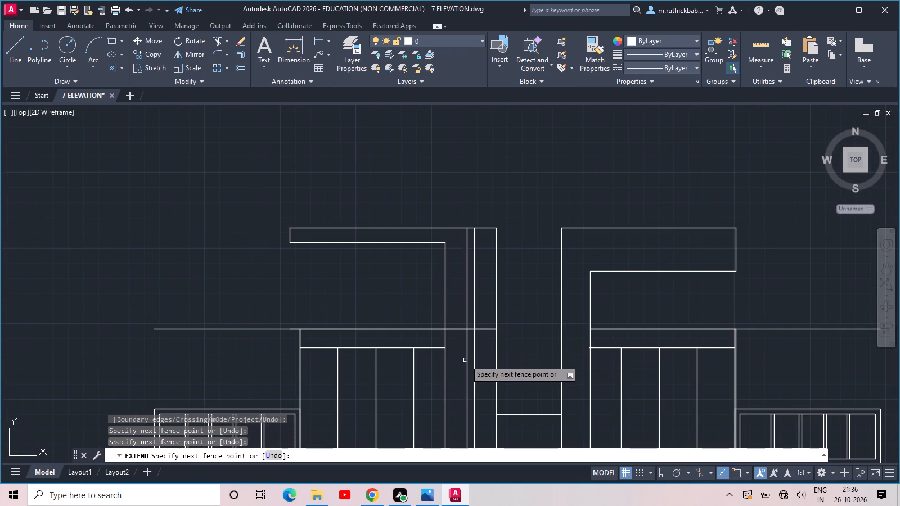
pyautogui.press('Escape')
# Trim the roof line out of the left column, between all of its vertical lines at the rooftop structure's base.
pyautogui.write('TR')
pyautogui.press('space')
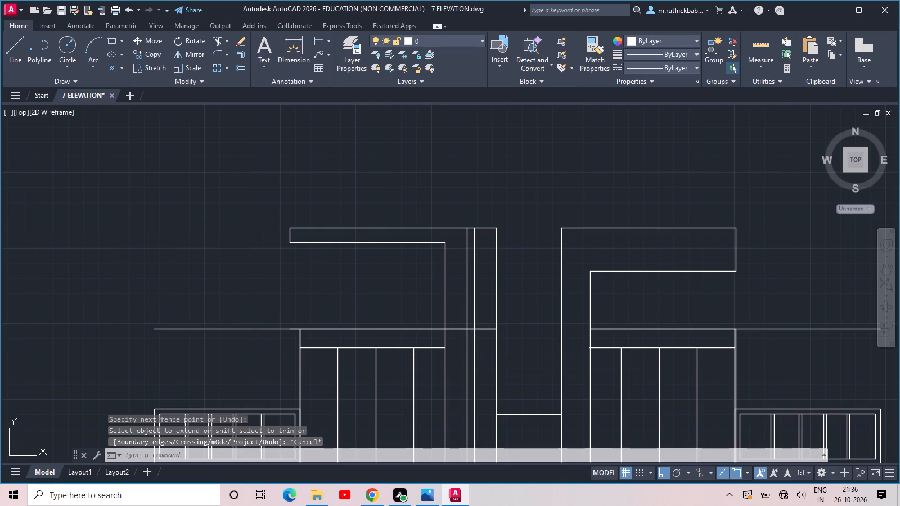
pyautogui.press('space')
pyautogui.scroll(2, 470, 339)
pyautogui.click(470, 338)
pyautogui.click(470, 310)
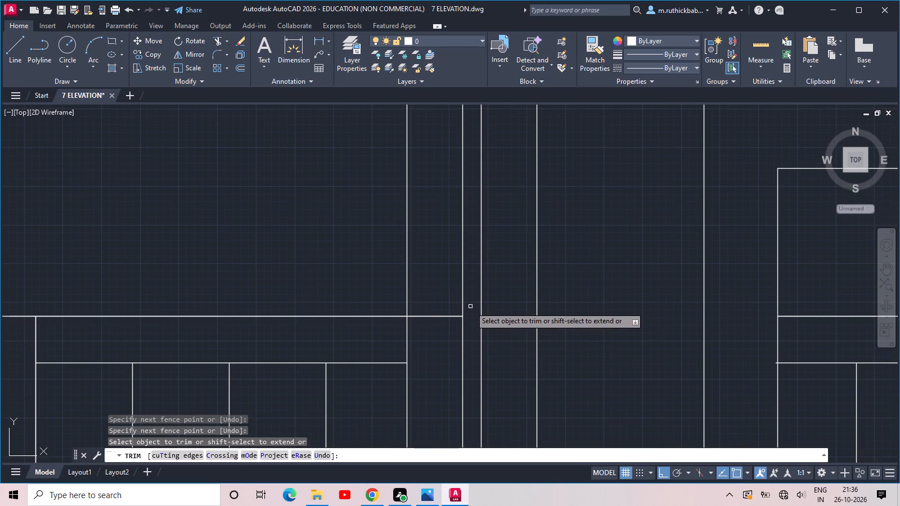
pyautogui.scroll(-1, 470, 306)
pyautogui.click(450, 323)
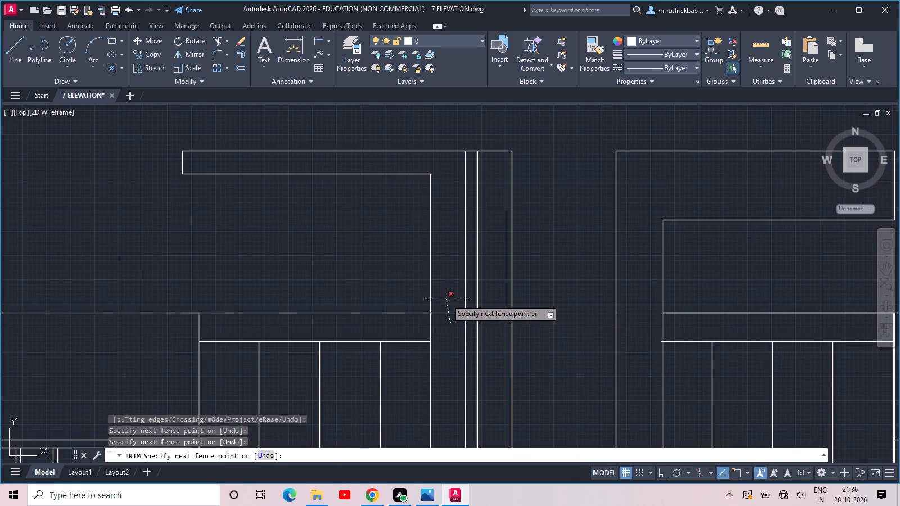
pyautogui.click(446, 299)
pyautogui.click(494, 322)
pyautogui.click(493, 299)
pyautogui.scroll(-3, 493, 296)
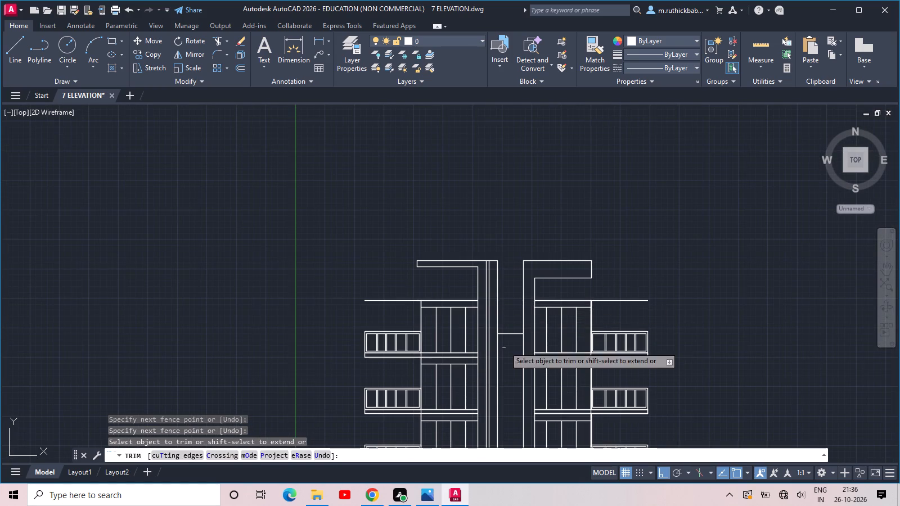
pyautogui.moveTo(545, 334); pyautogui.dragTo(497, 133, button='middle')
pyautogui.scroll(-2, 480, 305)
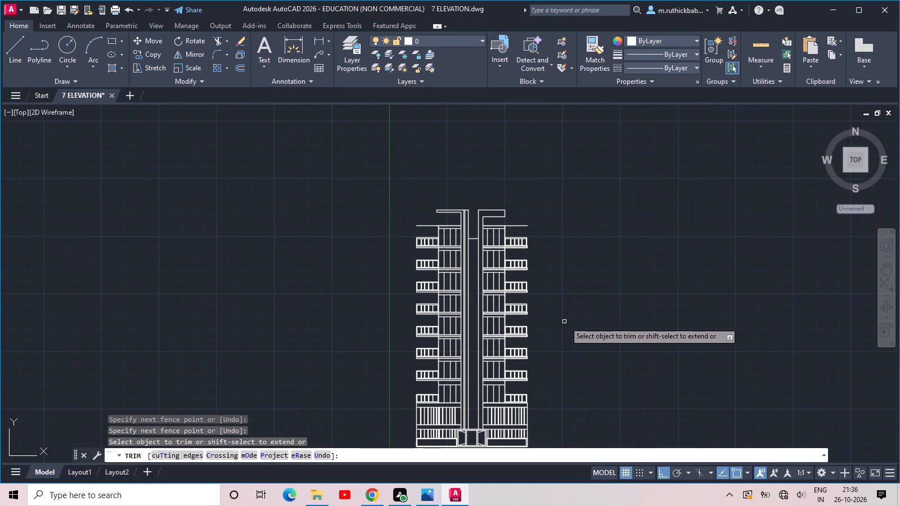
pyautogui.press('Escape')
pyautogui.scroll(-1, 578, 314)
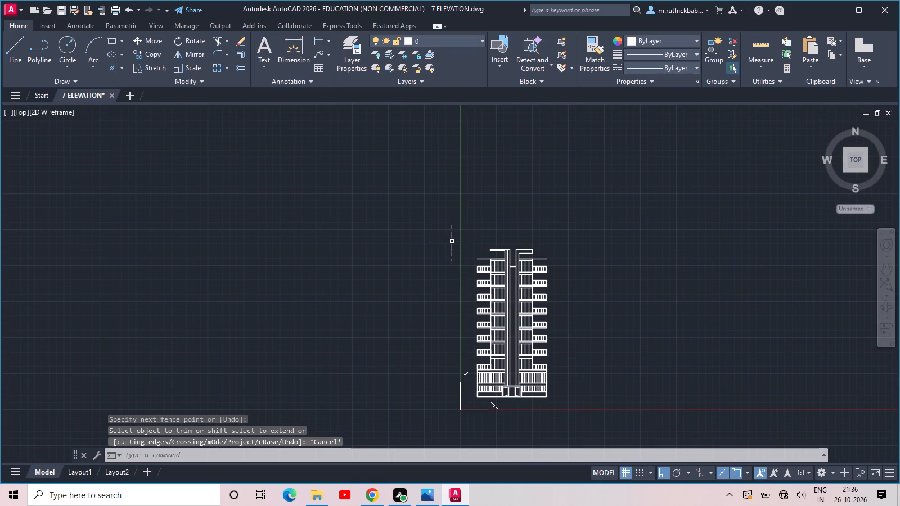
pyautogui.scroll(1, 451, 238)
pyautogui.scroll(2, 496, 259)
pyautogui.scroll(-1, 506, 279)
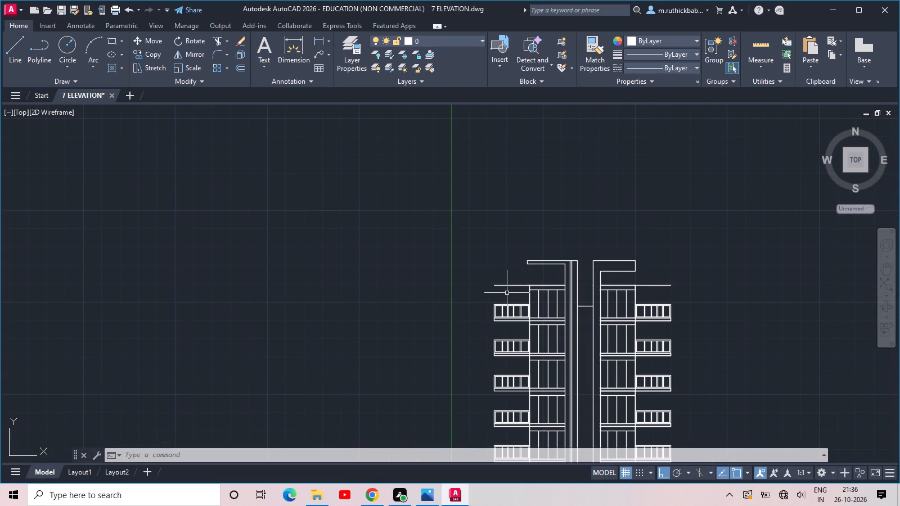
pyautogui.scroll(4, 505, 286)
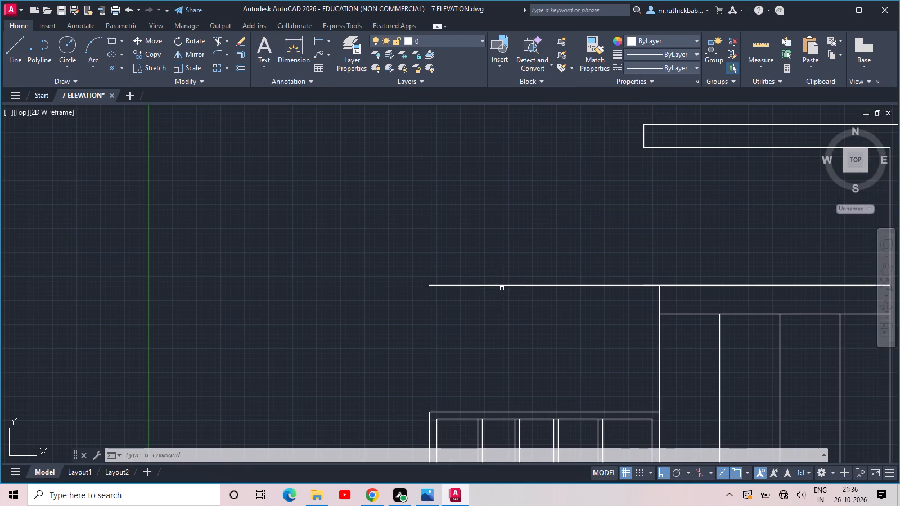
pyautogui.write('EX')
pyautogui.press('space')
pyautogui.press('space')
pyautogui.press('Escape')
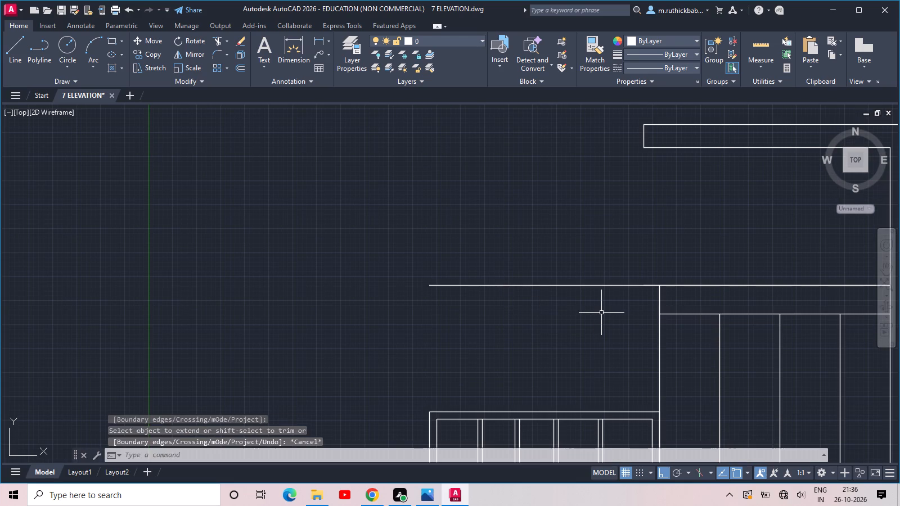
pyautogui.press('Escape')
# Draw a 10' line outward from the left window bay's upper corner at window-head level, and close it up to the roof line's end.
pyautogui.write('L')
pyautogui.press('space')
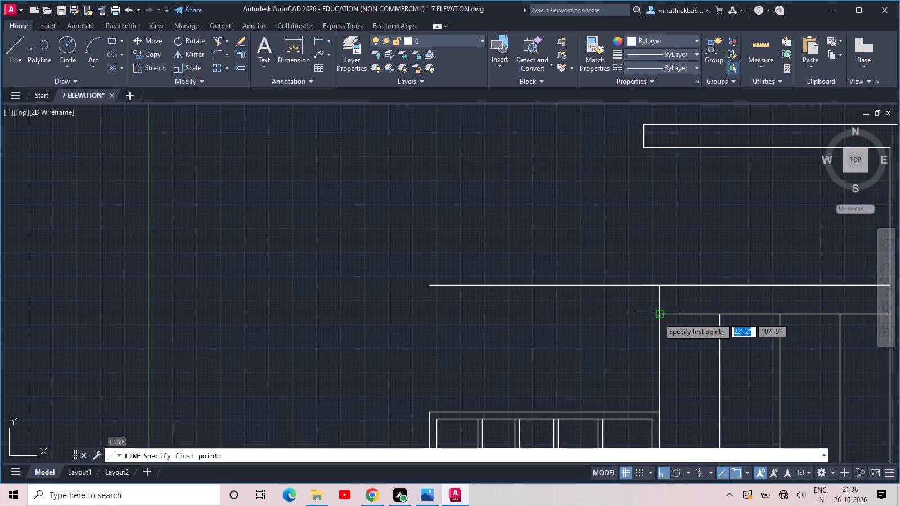
pyautogui.click(657, 315)
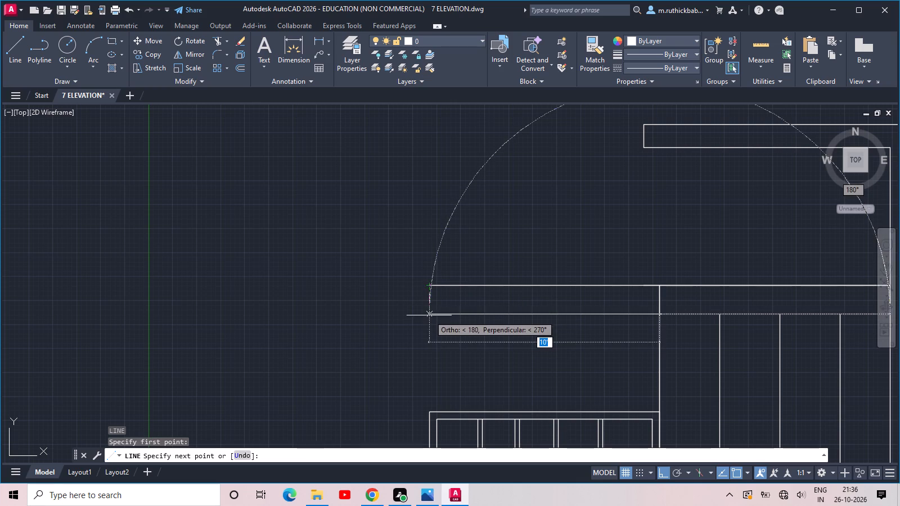
pyautogui.click(429, 315)
pyautogui.click(430, 287)
pyautogui.press('Escape')
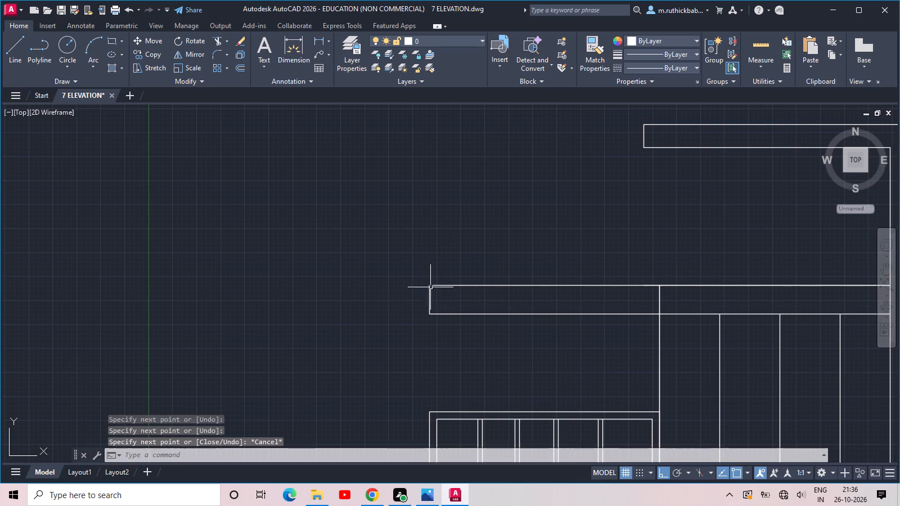
# Draw a line about 10' outward from the right window bay's upper corner at window-head level, and close it 1'-3" up to the roof line's end.
pyautogui.click(570, 330)
pyautogui.press('Escape')
pyautogui.scroll(-1, 540, 318)
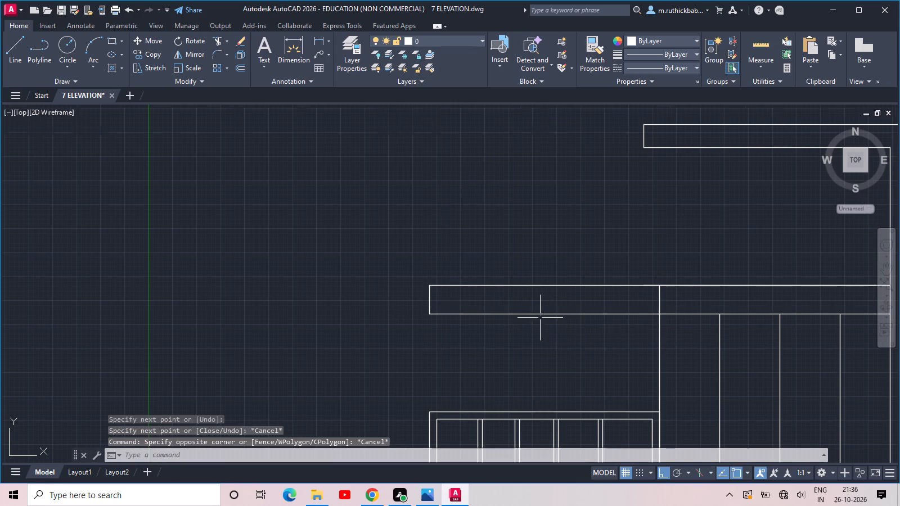
pyautogui.scroll(-1, 540, 318)
pyautogui.moveTo(667, 318); pyautogui.dragTo(385, 315, button='middle')
pyautogui.scroll(2, 613, 316)
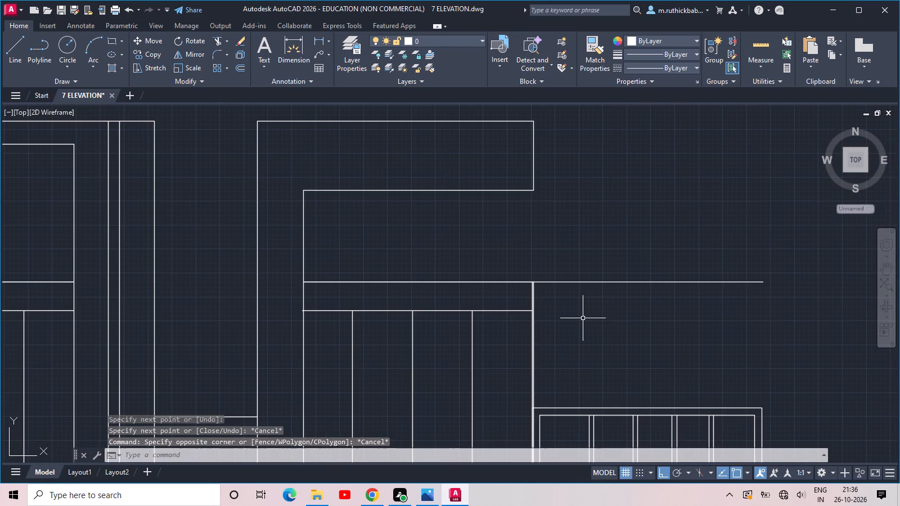
pyautogui.write('L')
pyautogui.press('space')
pyautogui.click(533, 311)
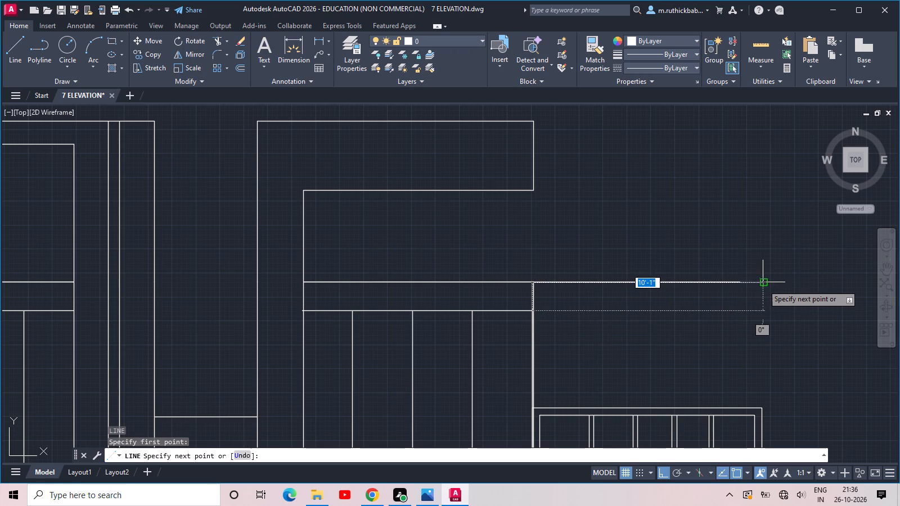
pyautogui.click(763, 310)
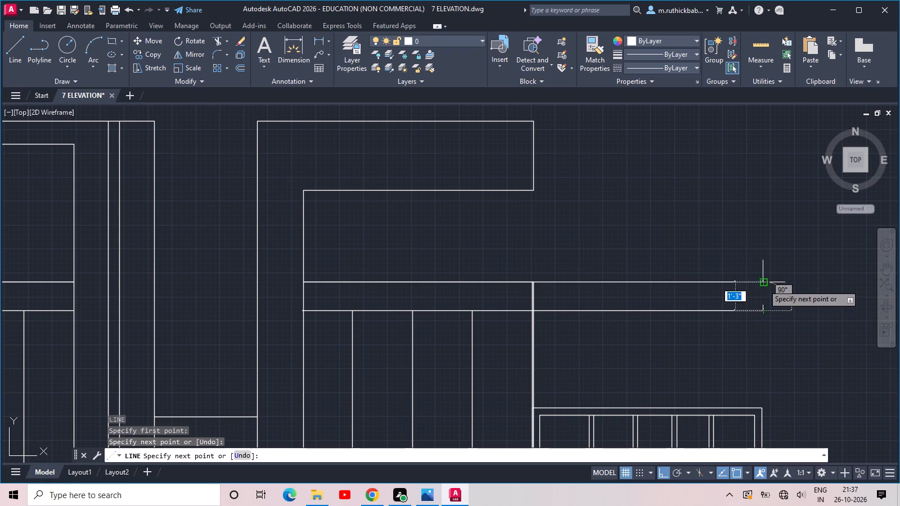
pyautogui.click(763, 284)
pyautogui.press('Escape')
pyautogui.scroll(-3, 778, 297)
pyautogui.press('Escape')
pyautogui.press('Escape')
# Trim the window bays' outer vertical lines out of the roof slab on both sides of the elevation.
pyautogui.moveTo(782, 307); pyautogui.dragTo(760, 300, button='middle')
pyautogui.scroll(2, 711, 292)
pyautogui.write('TR')
pyautogui.press('space')
pyautogui.press('space')
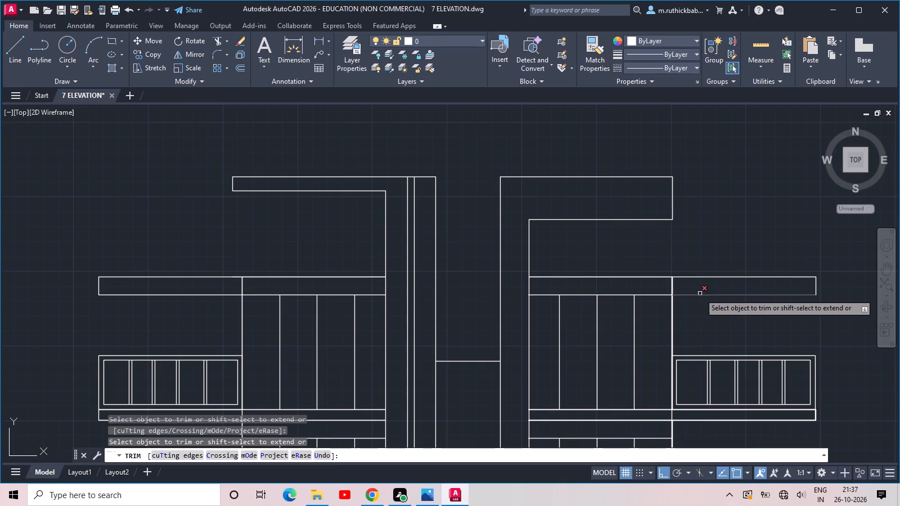
pyautogui.click(700, 292)
pyautogui.click(654, 292)
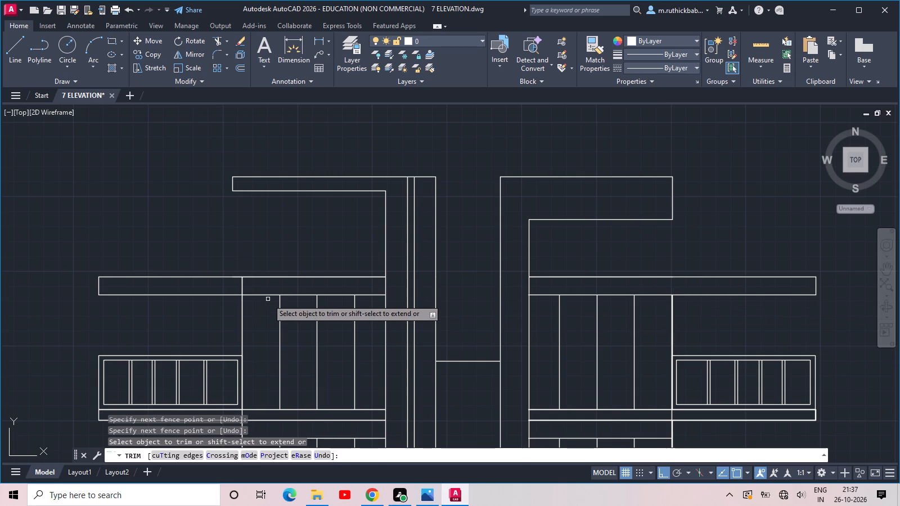
pyautogui.click(244, 290)
pyautogui.click(228, 290)
pyautogui.scroll(-1, 230, 288)
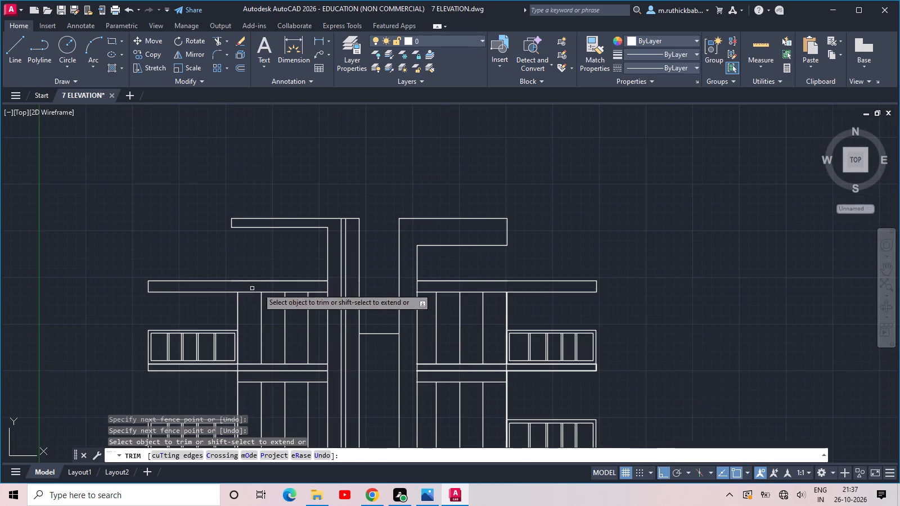
pyautogui.press('Escape')
pyautogui.press('Escape')
# Delete the inner of the two closely spaced vertical lines at the outer edge of the right window bay on the top storey.
pyautogui.scroll(-1, 500, 272)
pyautogui.scroll(5, 510, 313)
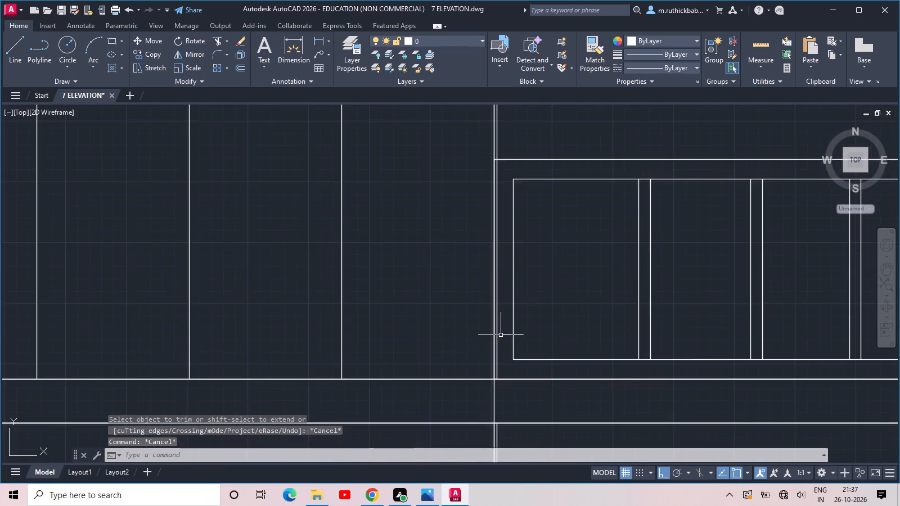
pyautogui.scroll(5, 501, 335)
pyautogui.scroll(-9, 483, 345)
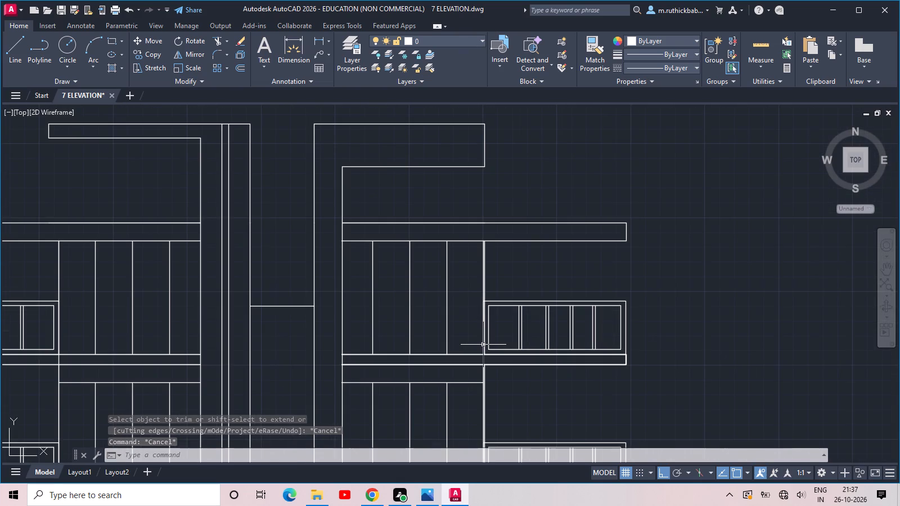
pyautogui.scroll(4, 491, 279)
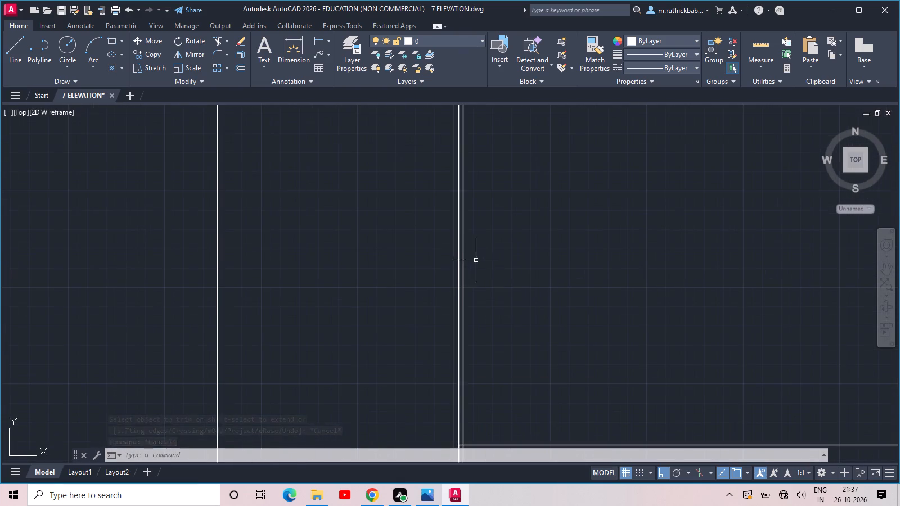
pyautogui.click(458, 257)
pyautogui.scroll(-4, 494, 245)
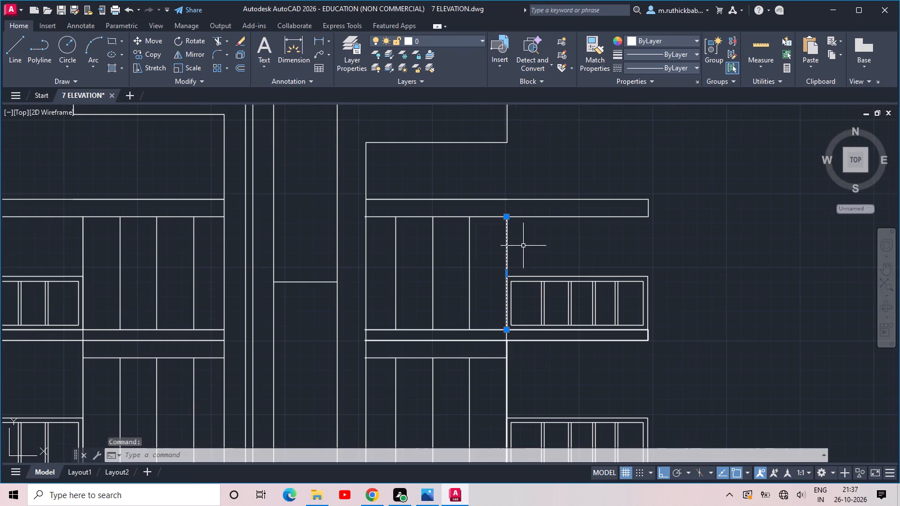
pyautogui.scroll(-1, 526, 246)
pyautogui.press('Delete')
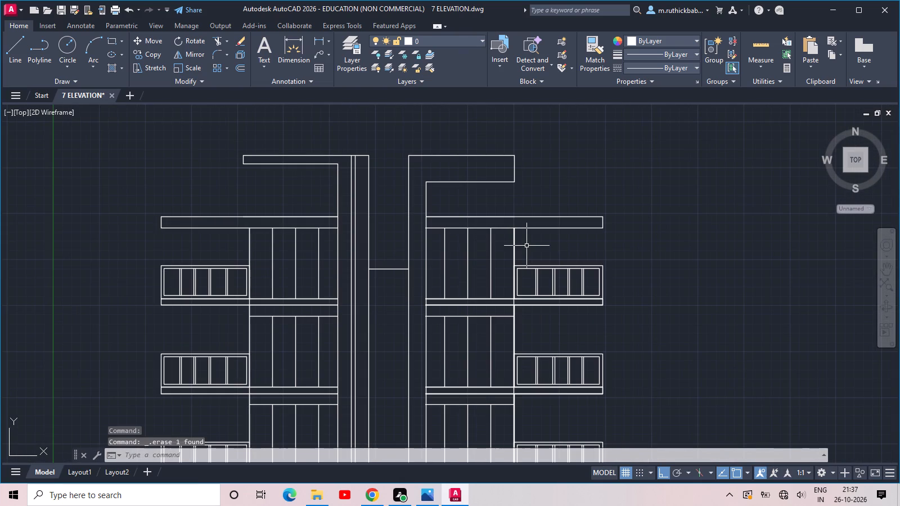
# Hatch the central strip between the two columns with the GRAVEL pattern at scale 70.
pyautogui.scroll(-1, 526, 246)
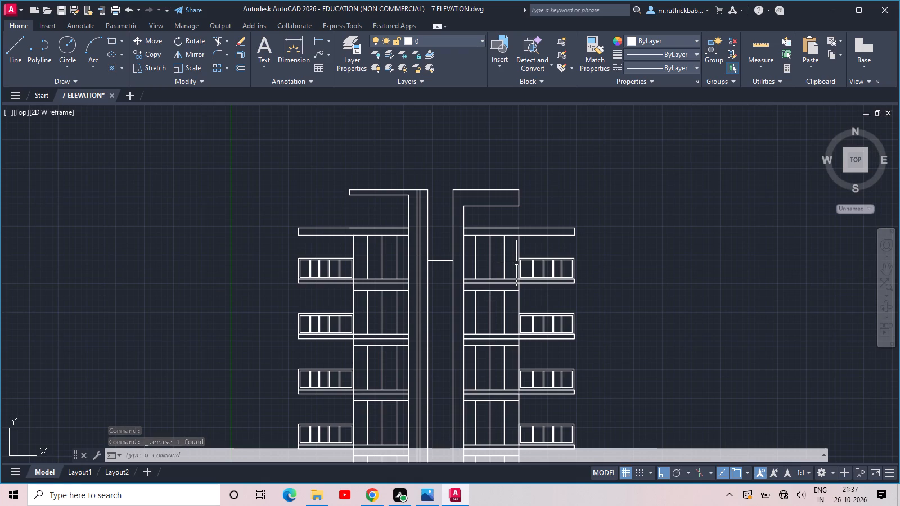
pyautogui.scroll(-1, 509, 276)
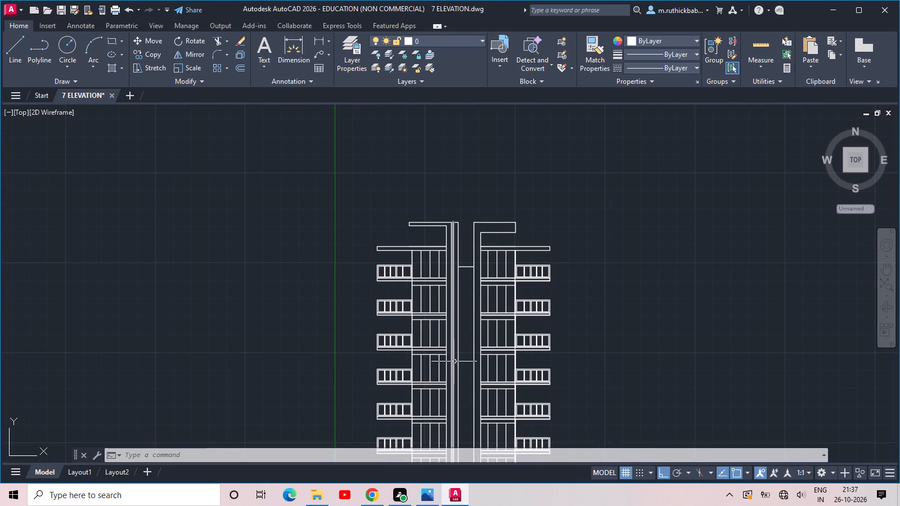
pyautogui.moveTo(454, 362); pyautogui.dragTo(456, 323, button='middle')
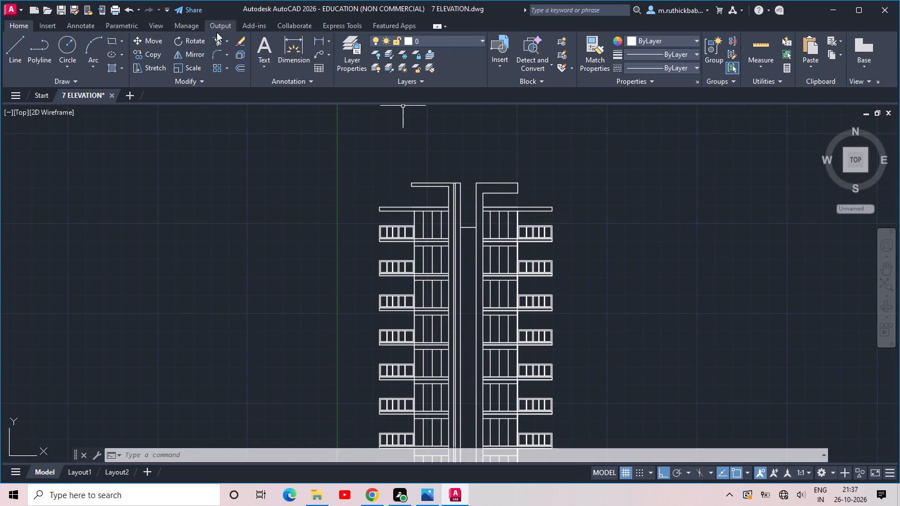
pyautogui.click(111, 67)
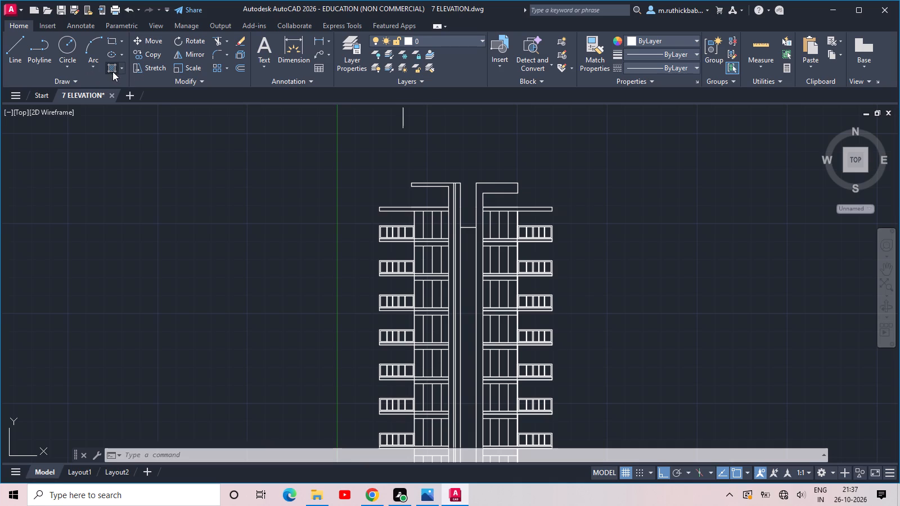
pyautogui.click(118, 70)
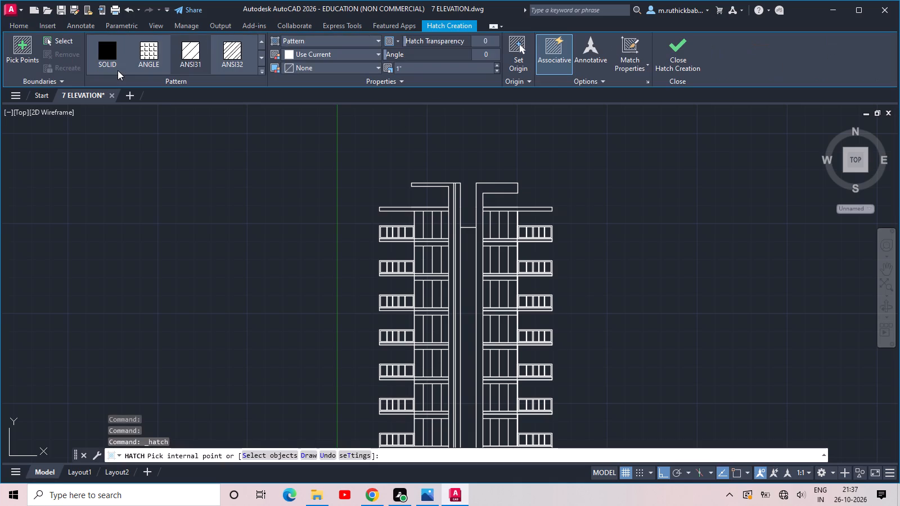
pyautogui.scroll(-2, 138, 58)
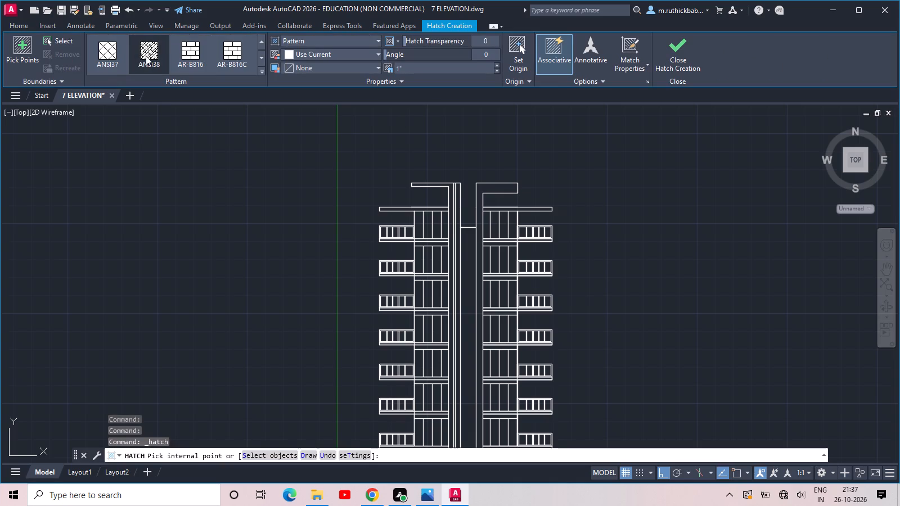
pyautogui.scroll(-1, 146, 52)
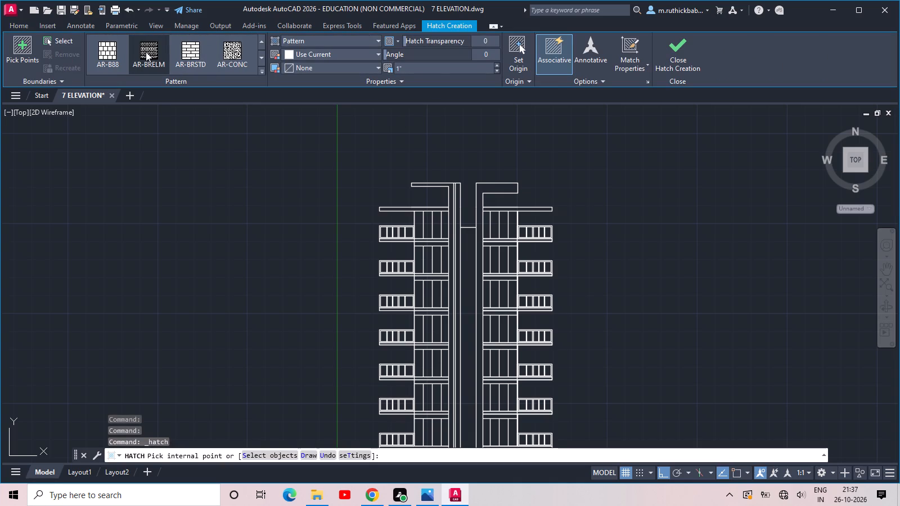
pyautogui.scroll(-1, 149, 50)
pyautogui.scroll(-3, 200, 49)
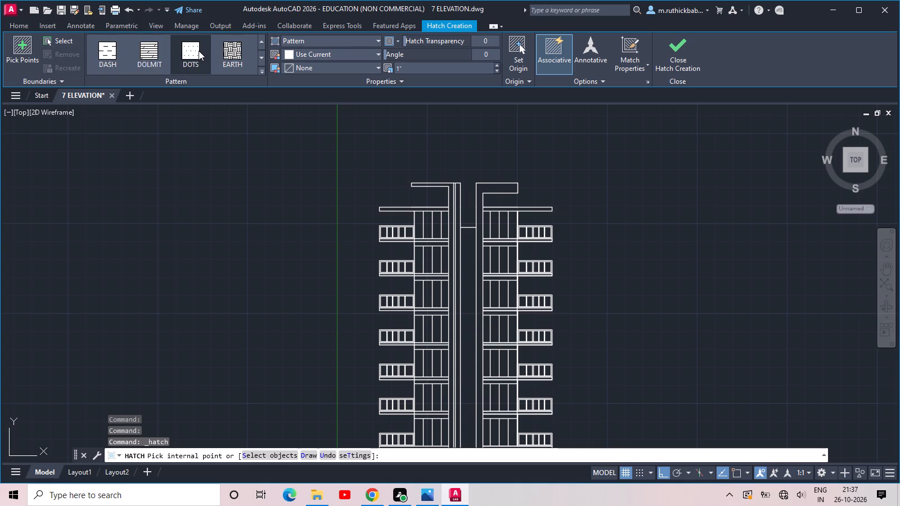
pyautogui.scroll(-5, 198, 51)
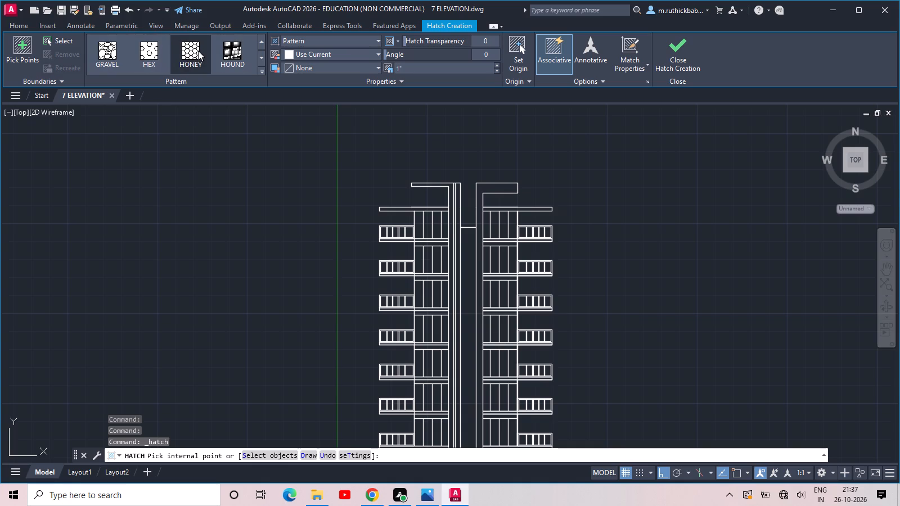
pyautogui.click(102, 52)
pyautogui.moveTo(445, 68); pyautogui.dragTo(277, 67)
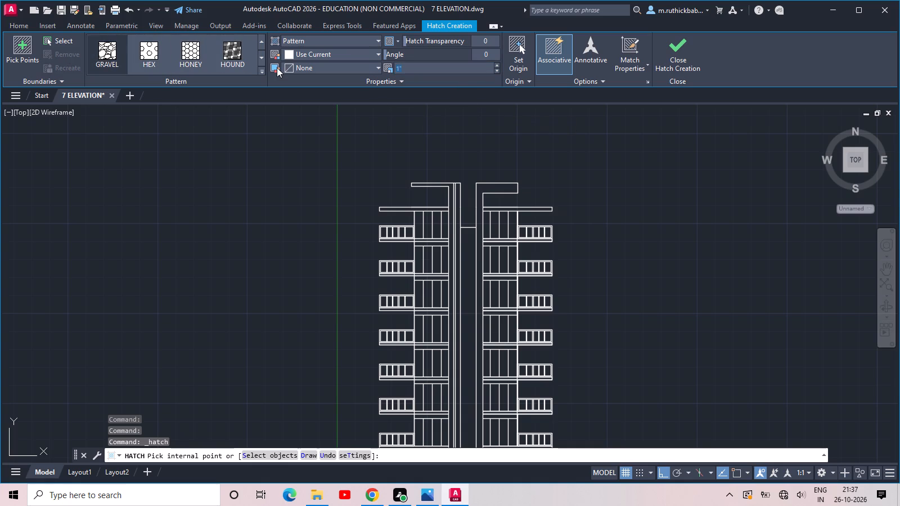
pyautogui.write('70')
pyautogui.press('Return')
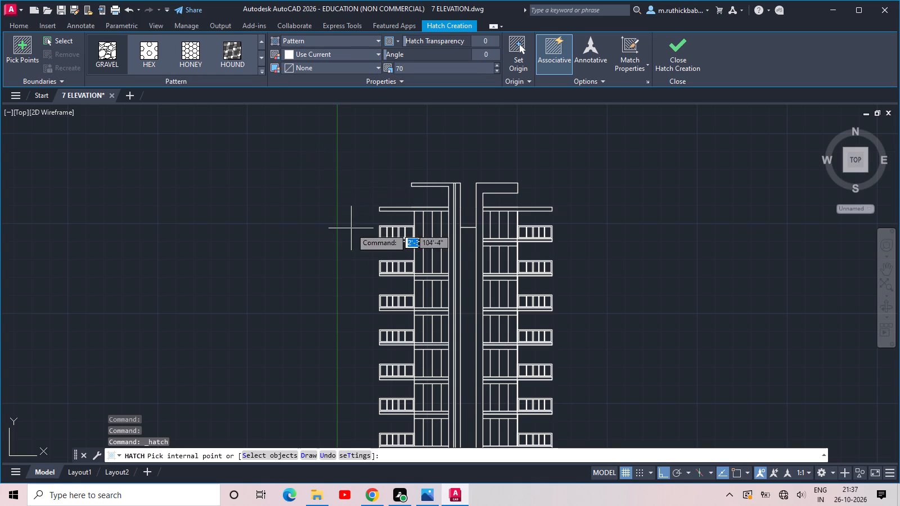
pyautogui.moveTo(466, 333); pyautogui.dragTo(466, 330, button='middle')
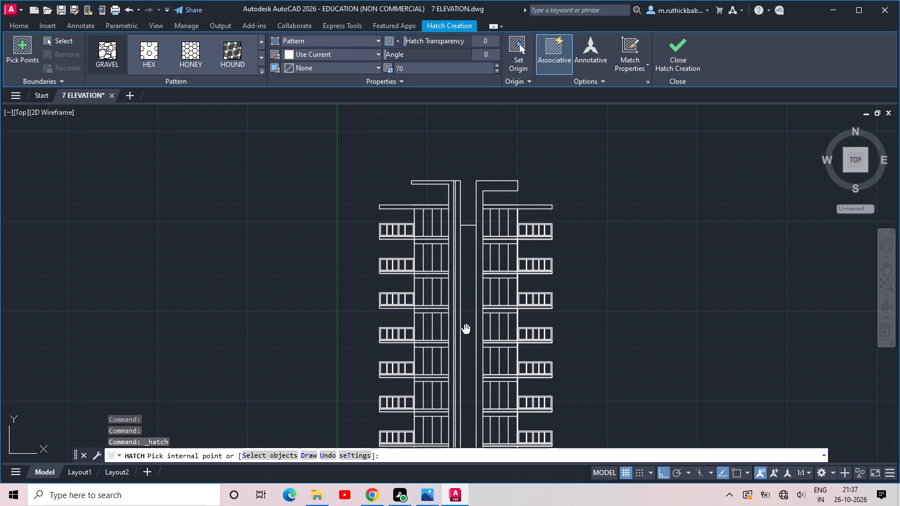
pyautogui.moveTo(466, 330); pyautogui.dragTo(451, 242, button='middle')
pyautogui.click(453, 241)
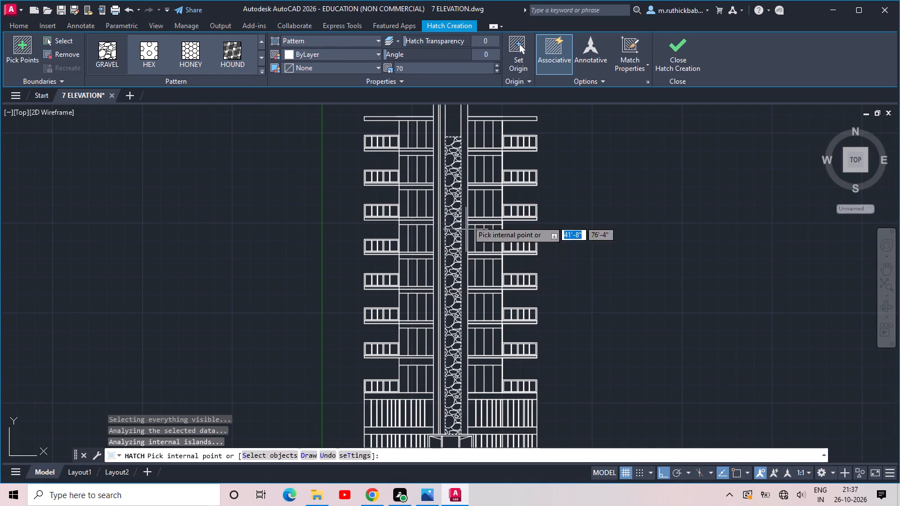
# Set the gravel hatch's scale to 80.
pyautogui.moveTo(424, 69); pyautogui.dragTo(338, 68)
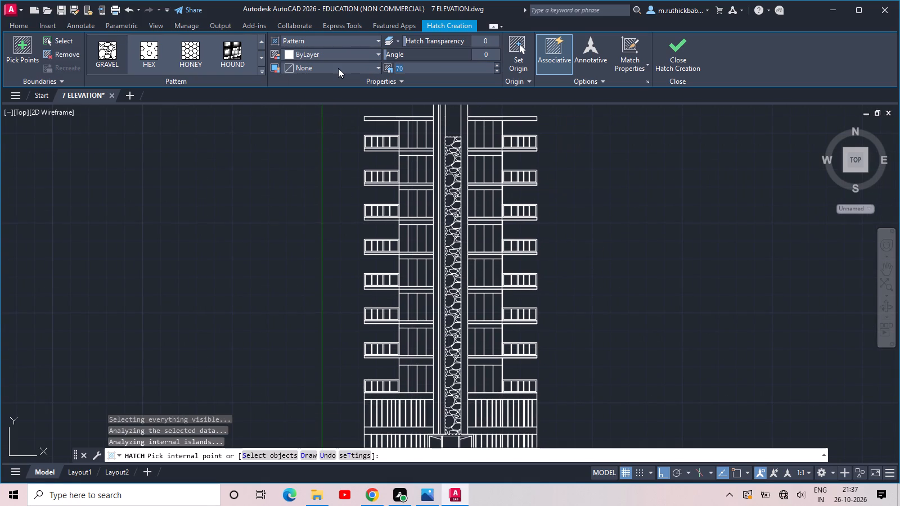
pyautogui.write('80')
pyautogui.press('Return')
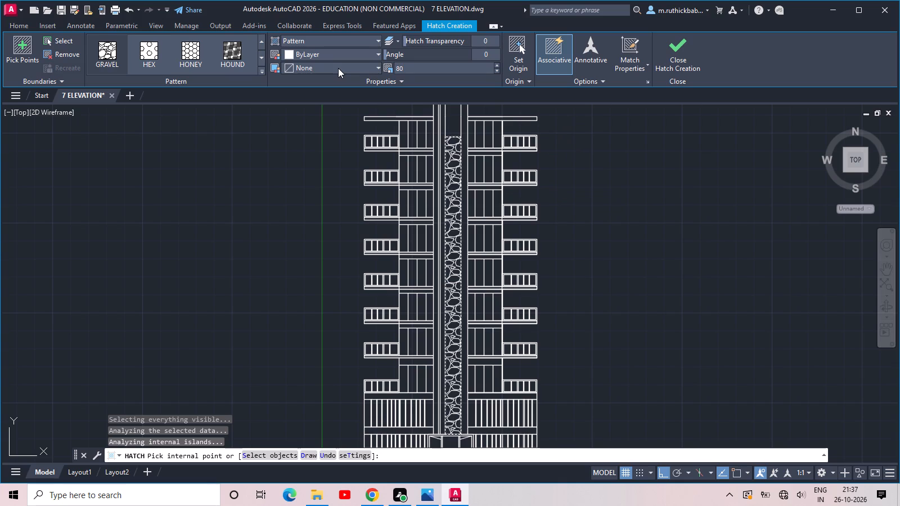
# Set the gravel hatch's scale to 150, raise its transparency slightly, and finish the hatch.
pyautogui.moveTo(407, 65); pyautogui.dragTo(380, 69)
pyautogui.write('150')
pyautogui.press('Return')
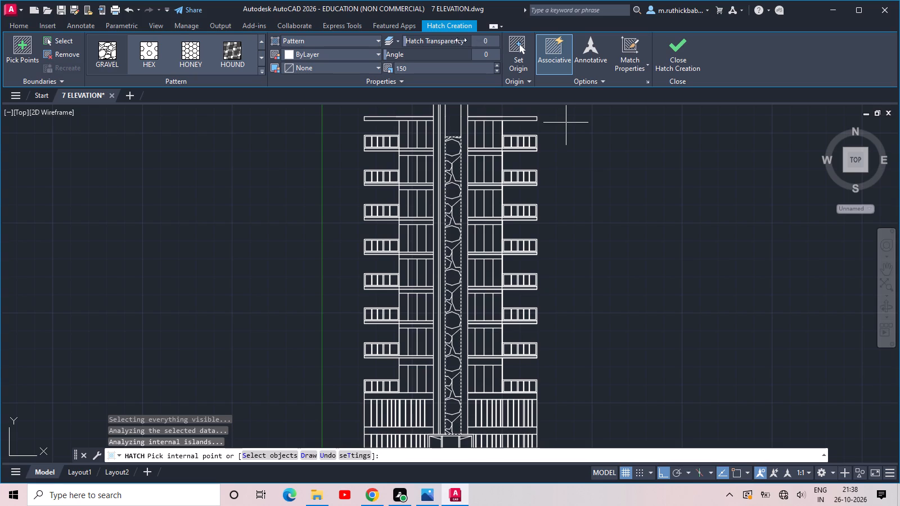
pyautogui.moveTo(435, 40); pyautogui.dragTo(450, 43)
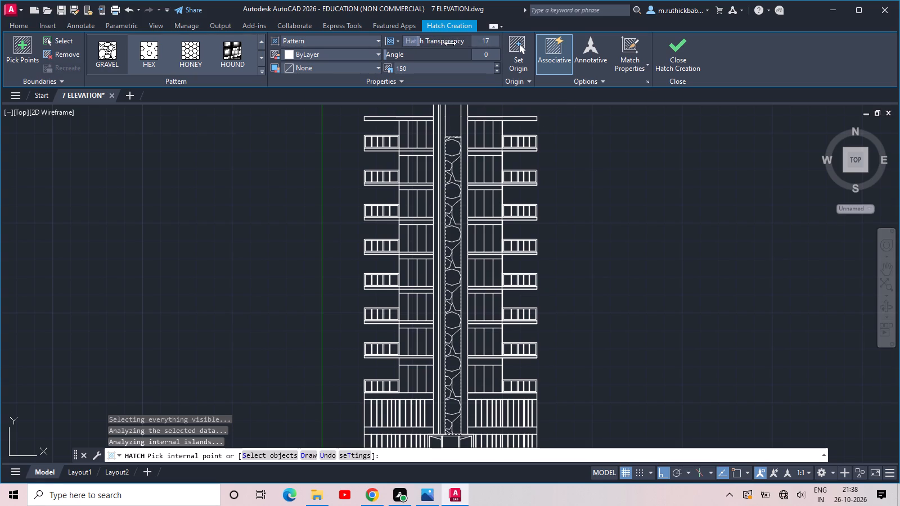
pyautogui.moveTo(450, 43); pyautogui.dragTo(453, 44)
pyautogui.click(674, 50)
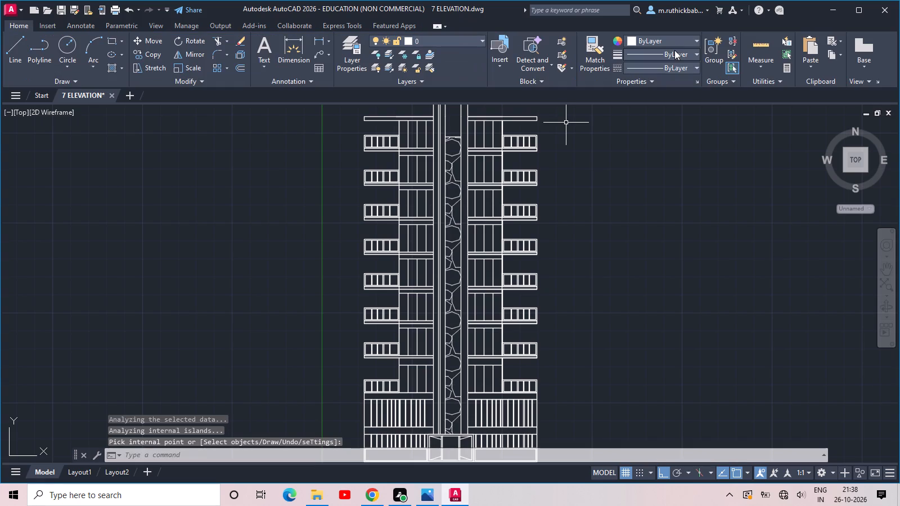
# Examine the hatched elevation from the ground-floor entrance up to the rooftop structures.
pyautogui.scroll(-1, 597, 141)
pyautogui.scroll(-1, 586, 193)
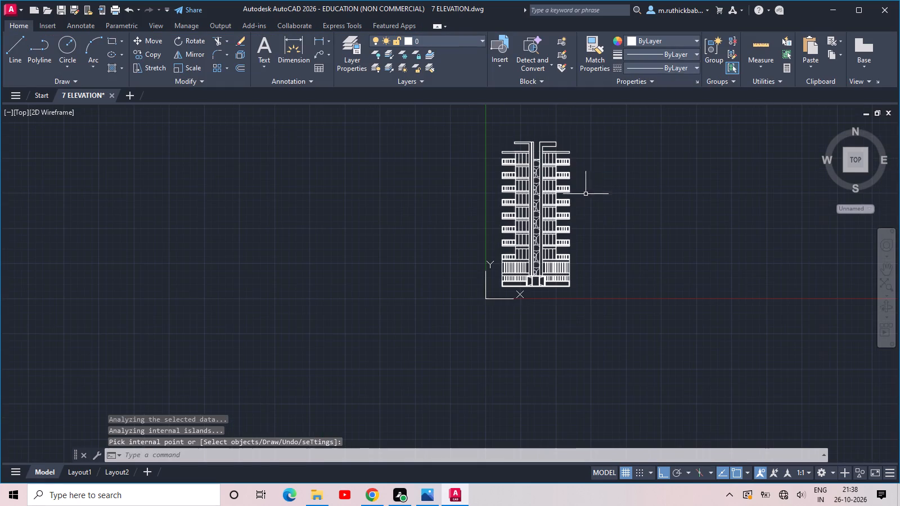
pyautogui.scroll(2, 548, 179)
pyautogui.moveTo(546, 197); pyautogui.dragTo(411, 147, button='middle')
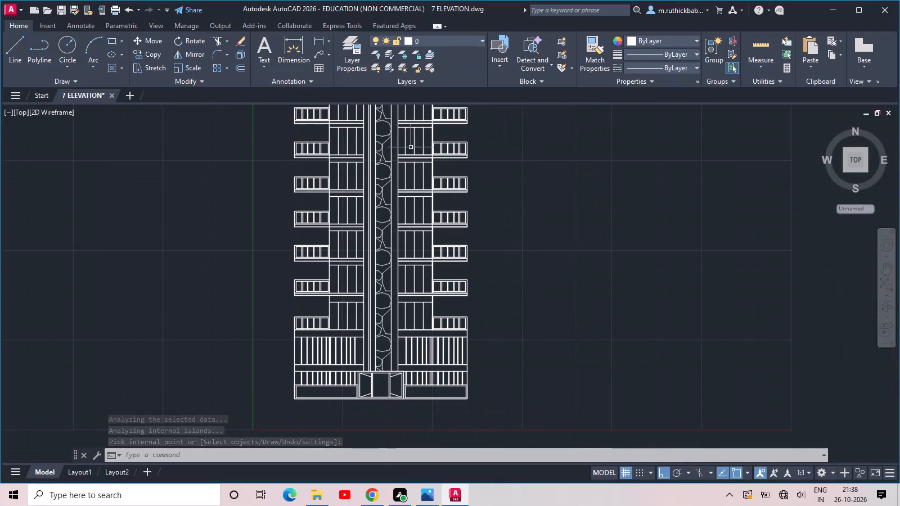
pyautogui.scroll(2, 337, 403)
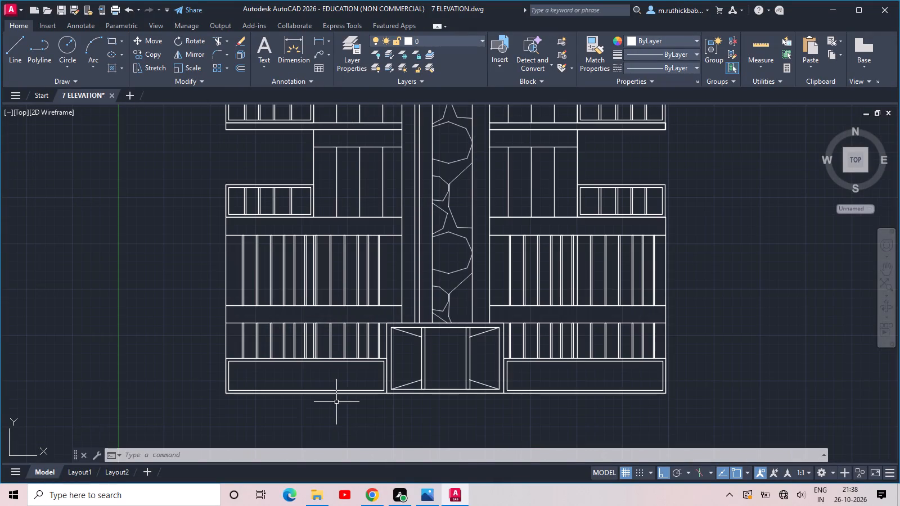
pyautogui.scroll(-2, 336, 399)
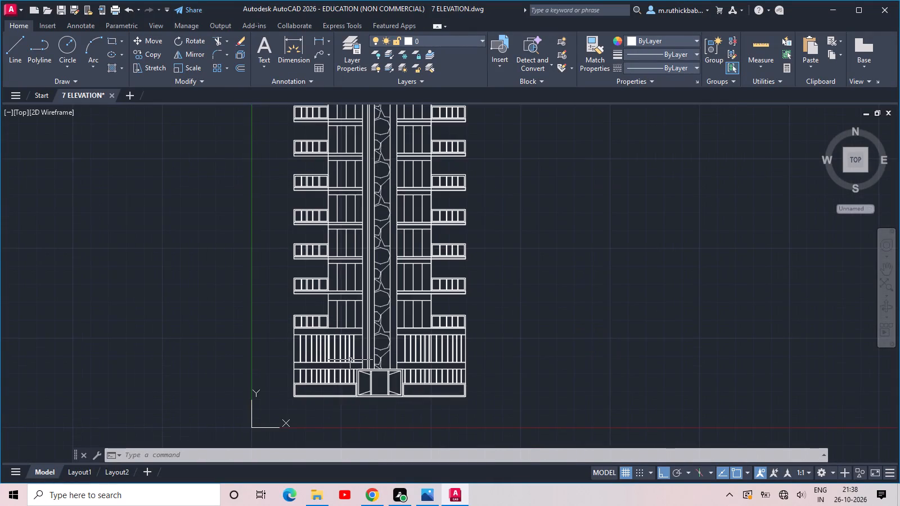
pyautogui.scroll(-1, 353, 355)
pyautogui.moveTo(434, 273); pyautogui.dragTo(502, 342, button='middle')
pyautogui.scroll(1, 420, 216)
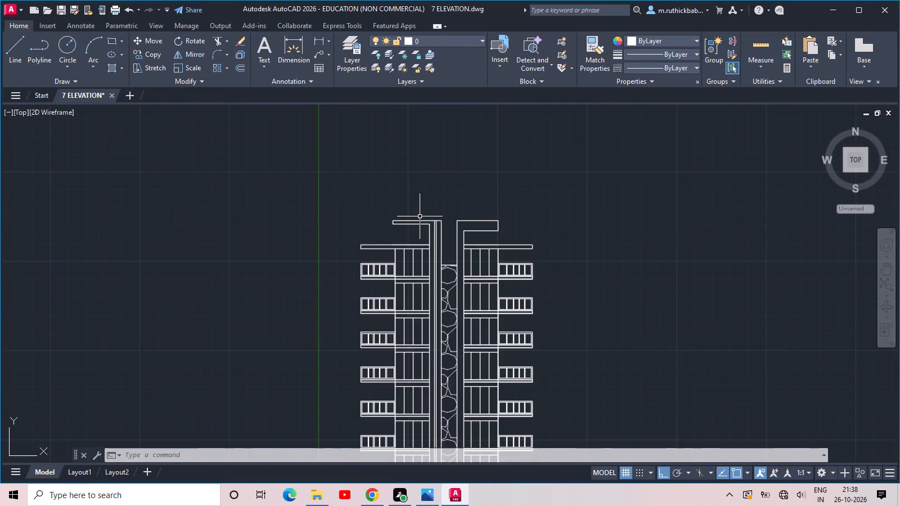
# Trim the short piece of the roof slab's top edge between the two close vertical lines of the left column.
pyautogui.scroll(4, 419, 222)
pyautogui.scroll(2, 471, 218)
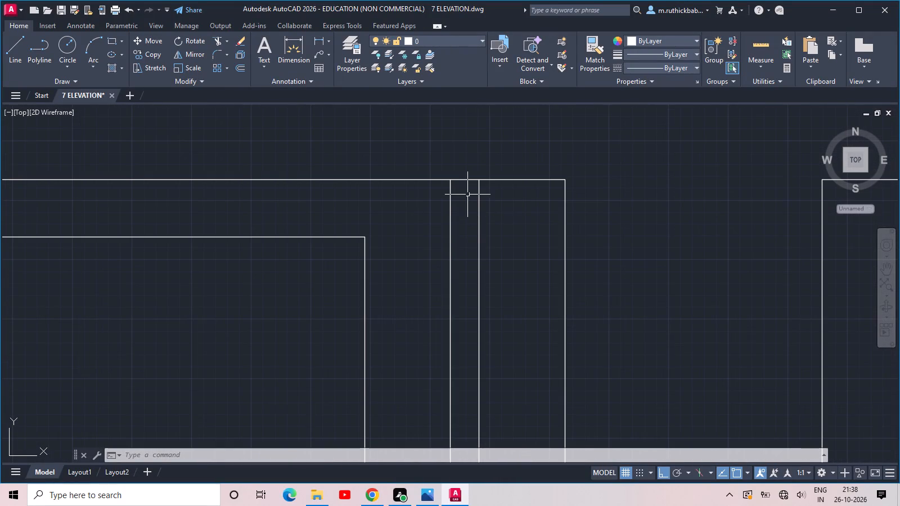
pyautogui.write('TR')
pyautogui.press('space')
pyautogui.click(466, 193)
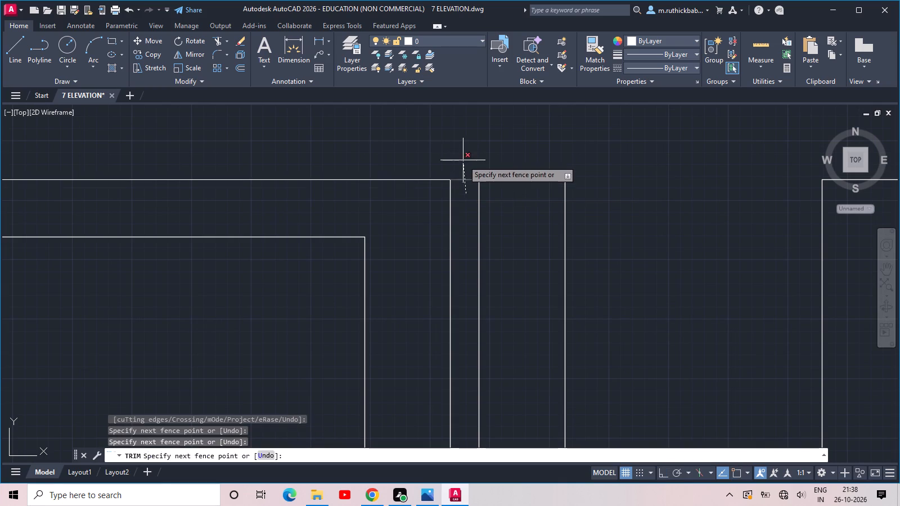
pyautogui.click(463, 160)
pyautogui.scroll(-3, 463, 160)
pyautogui.press('Escape')
# Examine where the left column meets the entrance, and the elevation as a whole.
pyautogui.scroll(-3, 481, 234)
pyautogui.moveTo(493, 416); pyautogui.dragTo(461, 224, button='middle')
pyautogui.scroll(1, 493, 416)
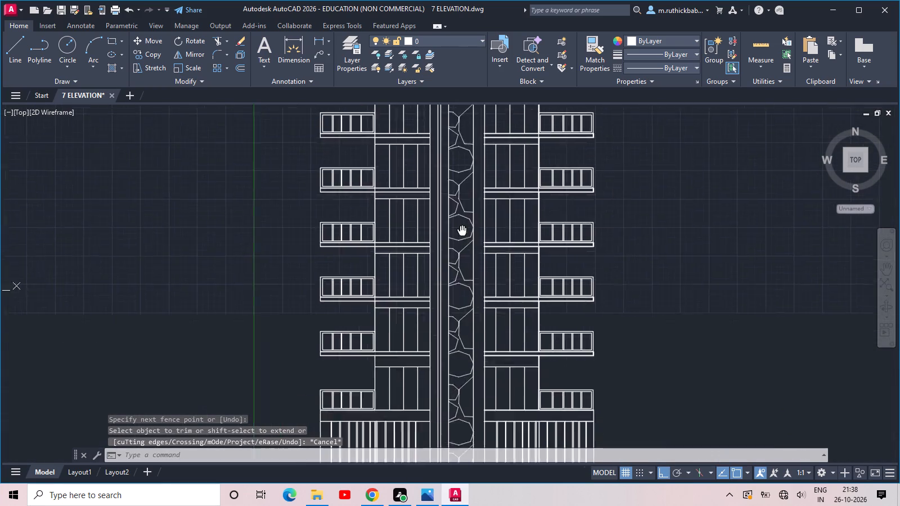
pyautogui.moveTo(461, 224); pyautogui.dragTo(446, 140, button='middle')
pyautogui.scroll(5, 420, 362)
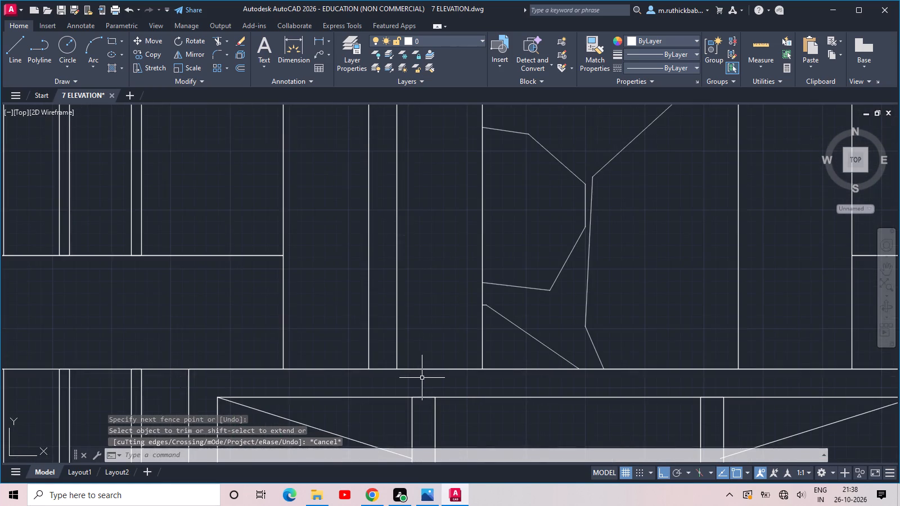
pyautogui.scroll(-6, 412, 371)
pyautogui.moveTo(535, 264); pyautogui.dragTo(532, 300, button='middle')
pyautogui.scroll(-1, 532, 302)
pyautogui.moveTo(532, 271); pyautogui.dragTo(484, 272, button='middle')
pyautogui.scroll(1, 474, 272)
pyautogui.moveTo(474, 272); pyautogui.dragTo(463, 270, button='middle')
pyautogui.scroll(-1, 463, 270)
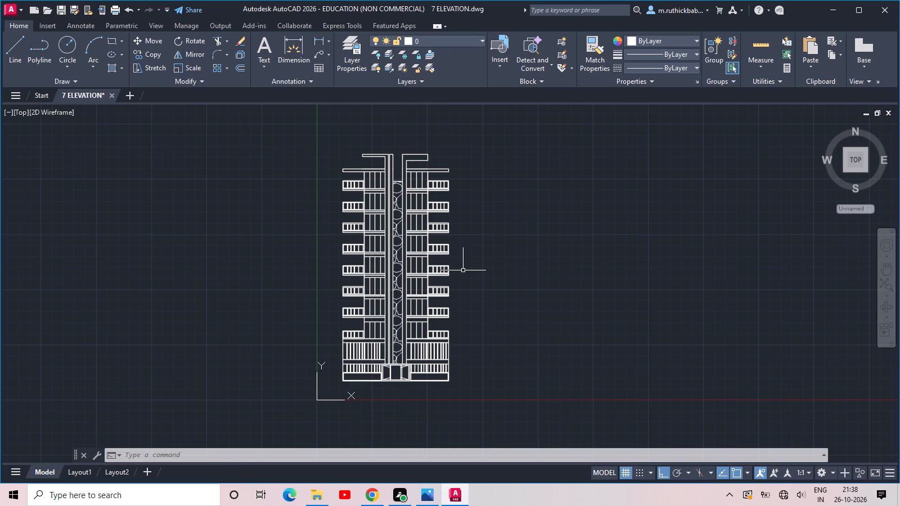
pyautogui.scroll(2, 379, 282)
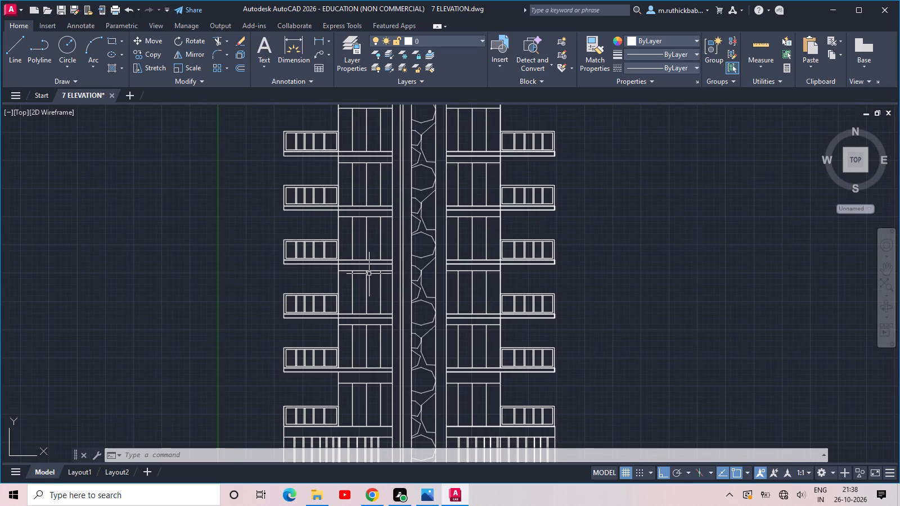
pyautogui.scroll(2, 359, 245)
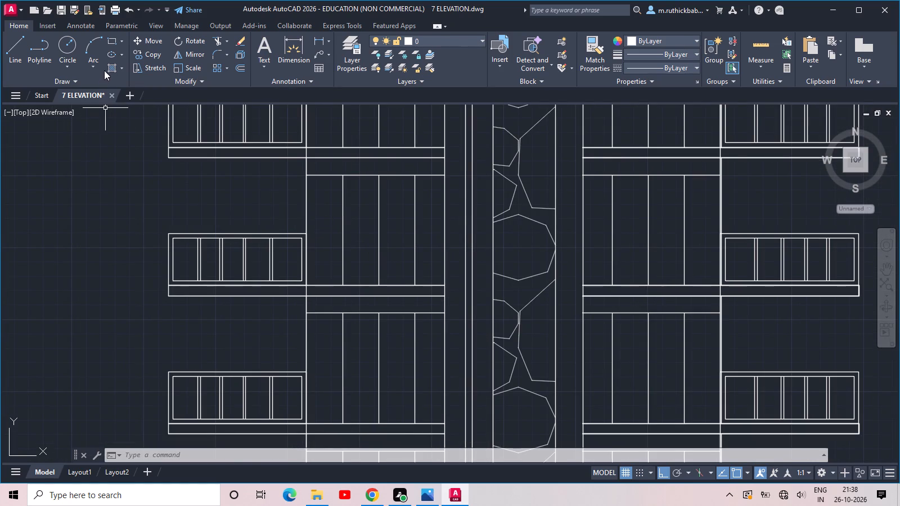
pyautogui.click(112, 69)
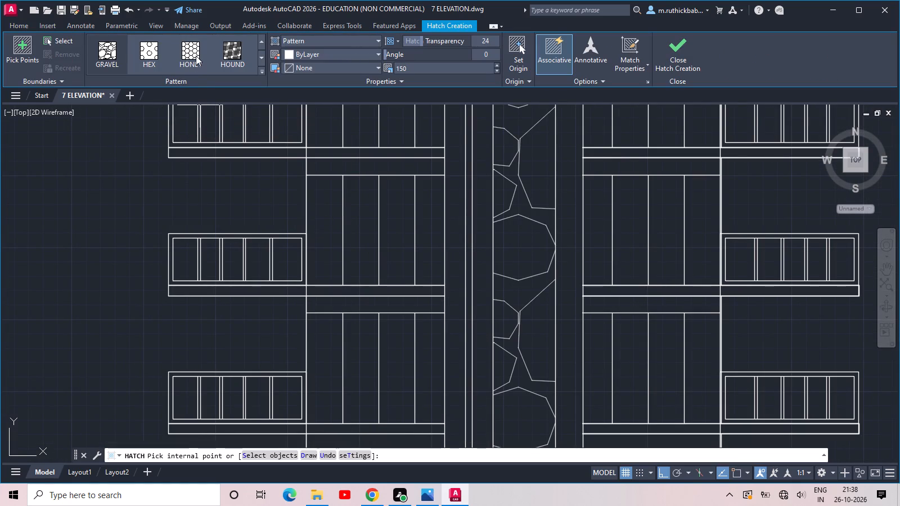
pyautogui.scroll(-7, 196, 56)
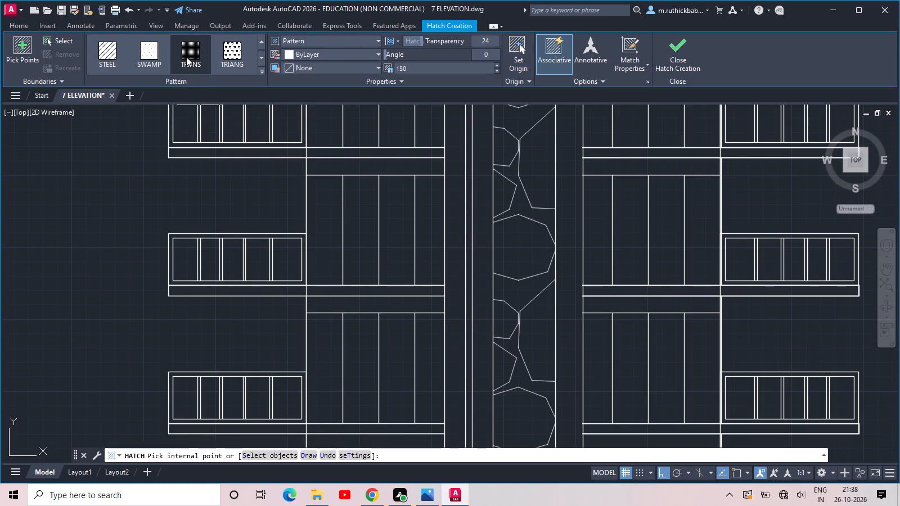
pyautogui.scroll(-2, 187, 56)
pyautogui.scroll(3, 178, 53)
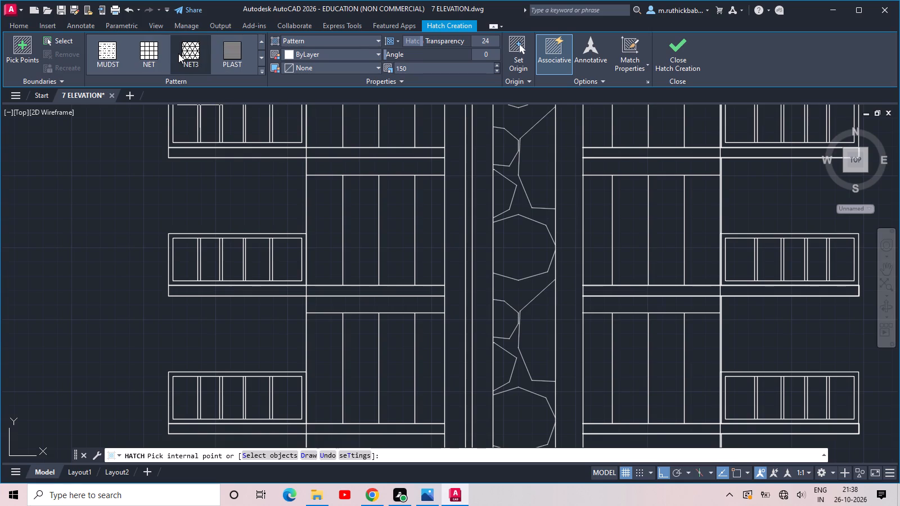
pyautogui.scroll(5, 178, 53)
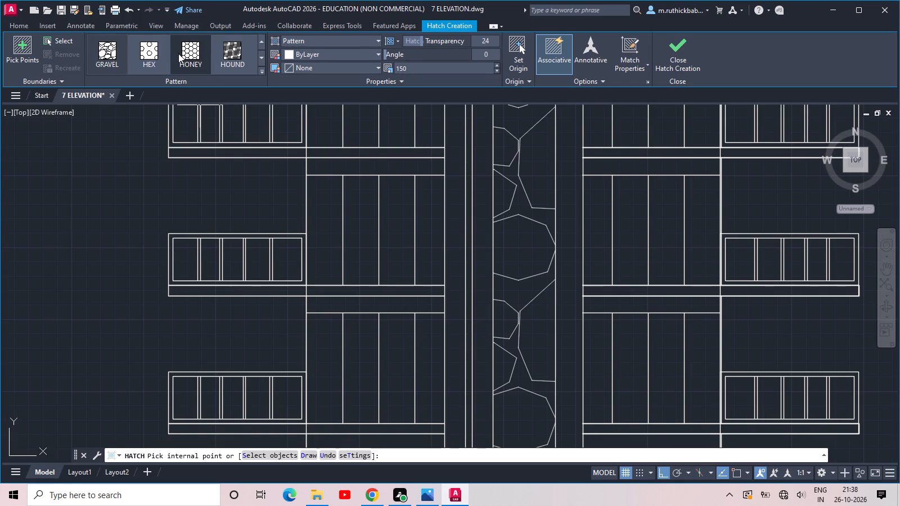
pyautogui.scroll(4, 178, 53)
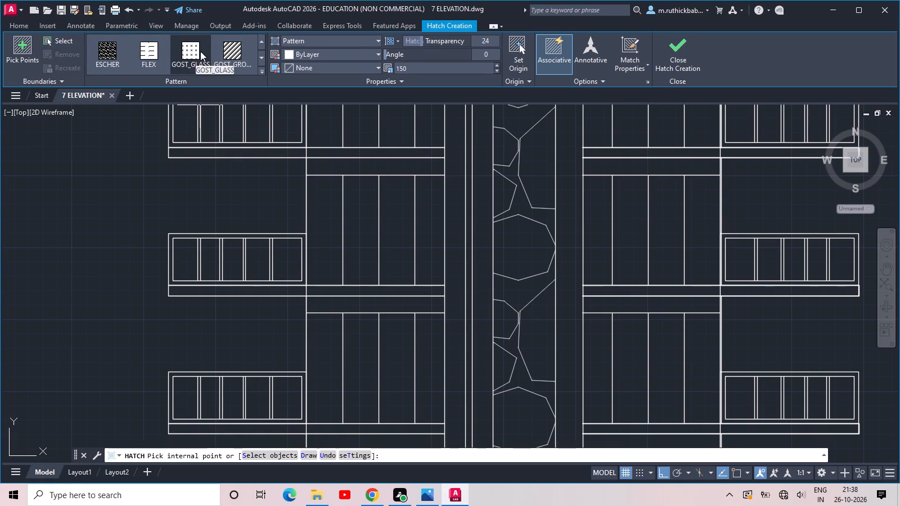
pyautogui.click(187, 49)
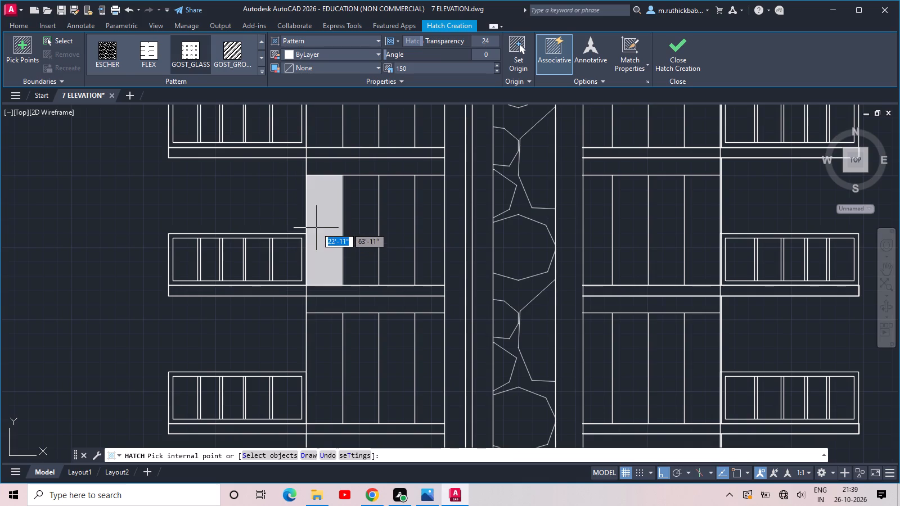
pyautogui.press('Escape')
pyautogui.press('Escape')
# With Ortho off, draw two short parallel diagonal glass marks, the lower about 6" long, in the first pane of the left wing's lowest balcony window.
pyautogui.scroll(-1, 567, 351)
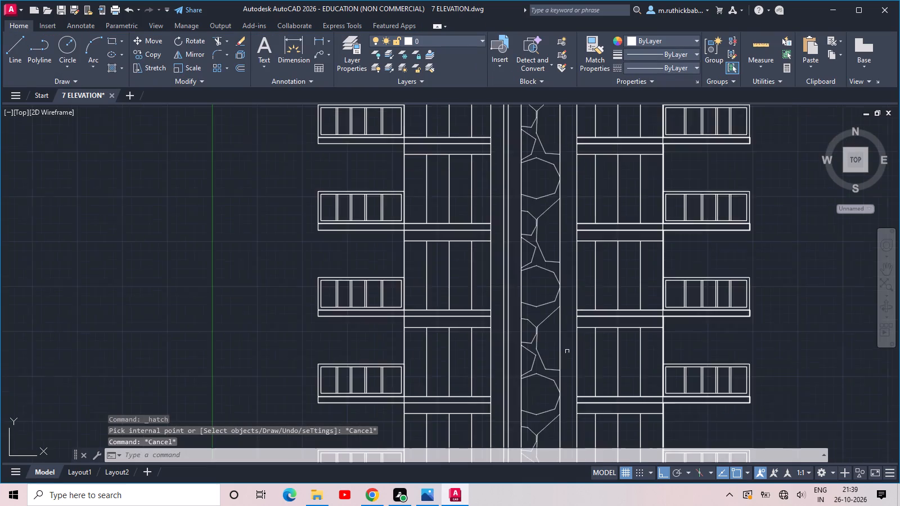
pyautogui.scroll(-2, 568, 355)
pyautogui.moveTo(569, 363); pyautogui.dragTo(526, 229, button='middle')
pyautogui.scroll(2, 552, 318)
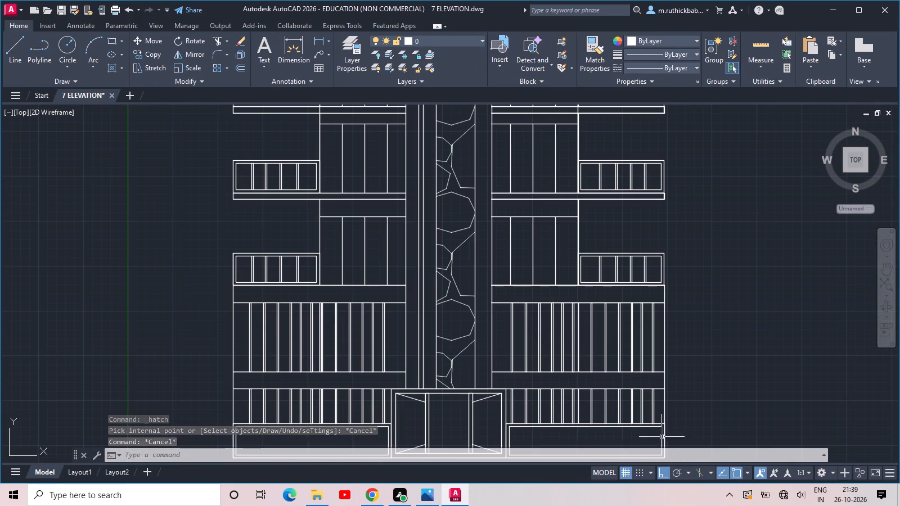
pyautogui.click(665, 476)
pyautogui.scroll(1, 307, 247)
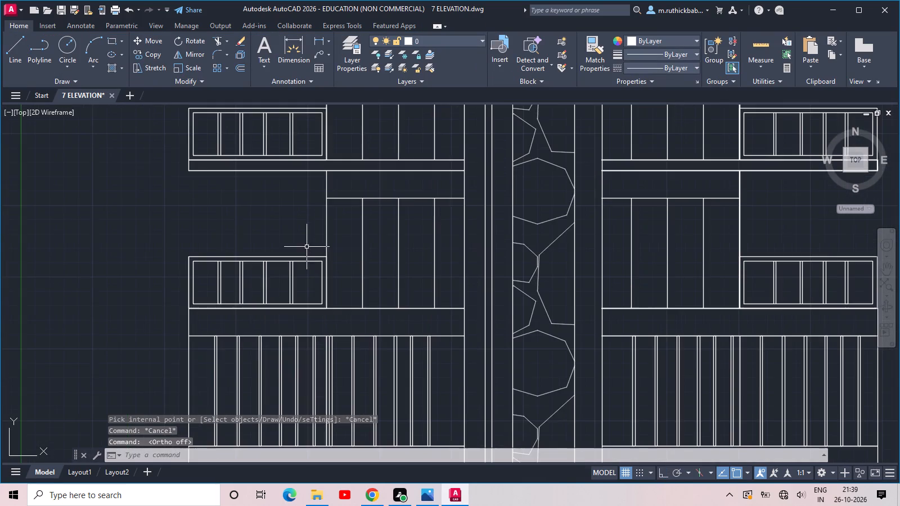
pyautogui.scroll(3, 363, 254)
pyautogui.moveTo(337, 254); pyautogui.dragTo(415, 296, button='middle')
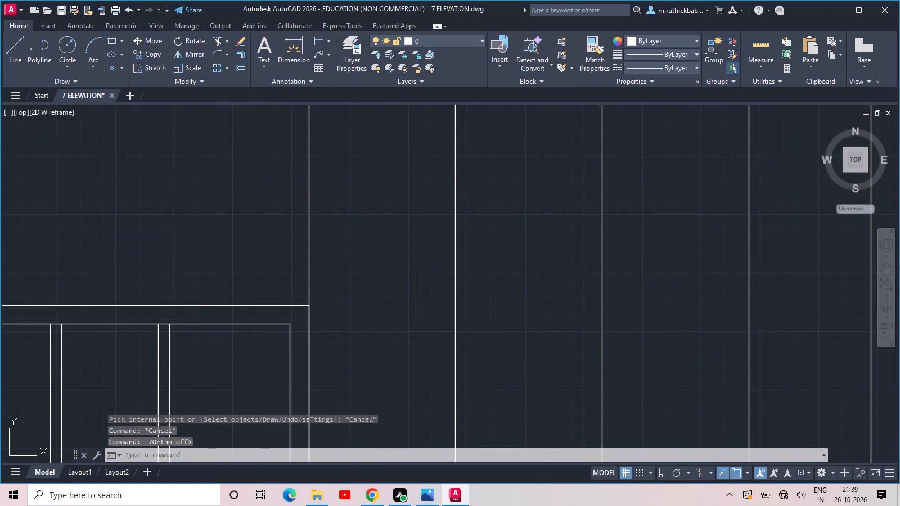
pyautogui.press('l')
pyautogui.press('space')
pyautogui.click(358, 278)
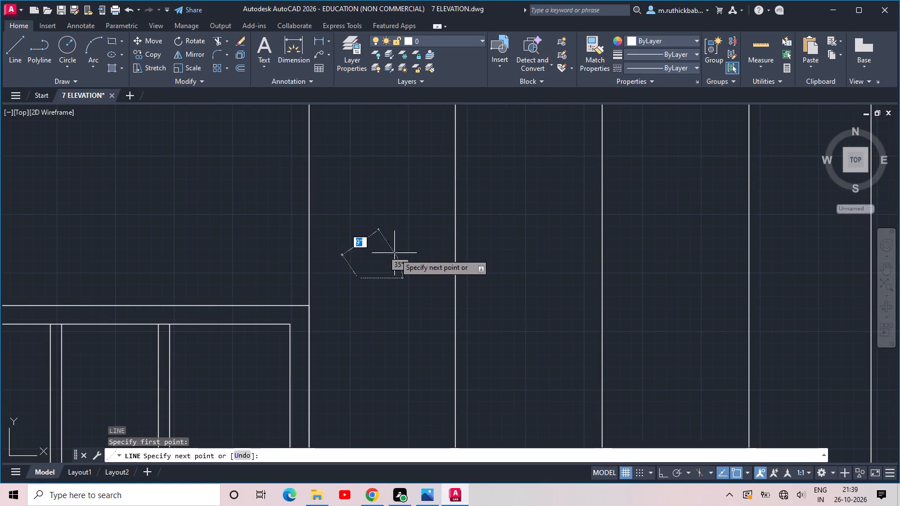
pyautogui.click(403, 248)
pyautogui.press('space')
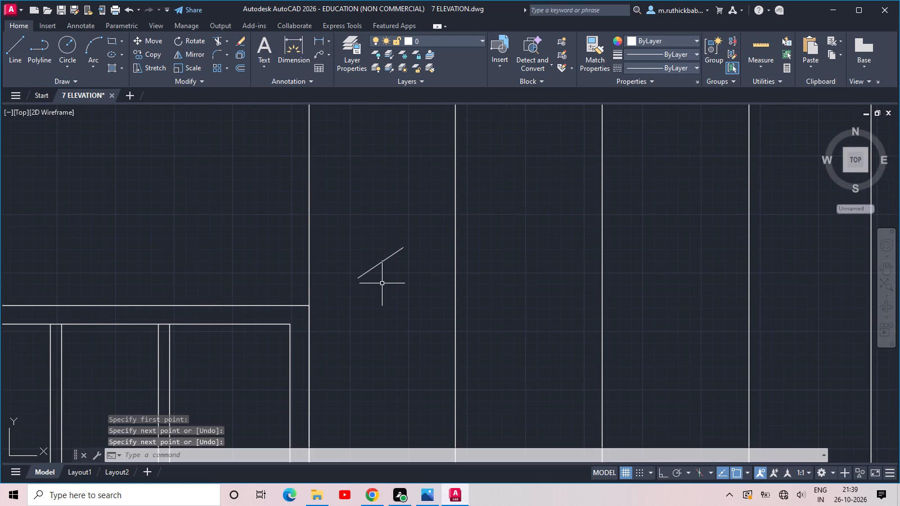
pyautogui.press('space')
pyautogui.click(381, 283)
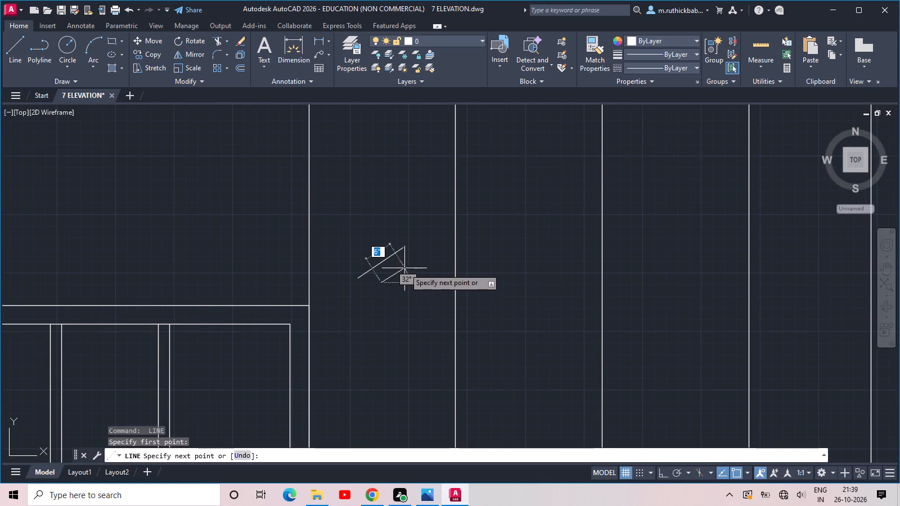
pyautogui.click(404, 268)
pyautogui.press('Escape')
# Copy the pair of glass marks into the other three panes of the same window.
pyautogui.moveTo(409, 288); pyautogui.dragTo(399, 284)
pyautogui.click(358, 236)
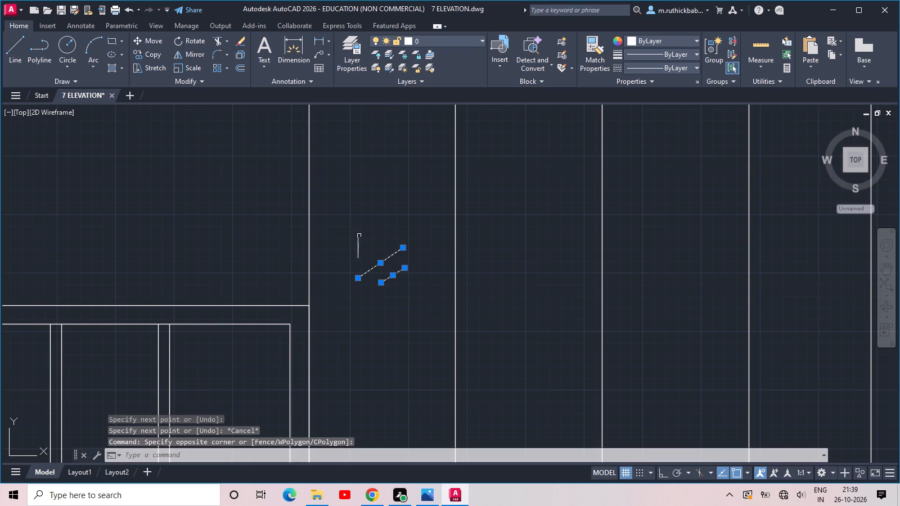
pyautogui.press('c')
pyautogui.press('o')
pyautogui.press('space')
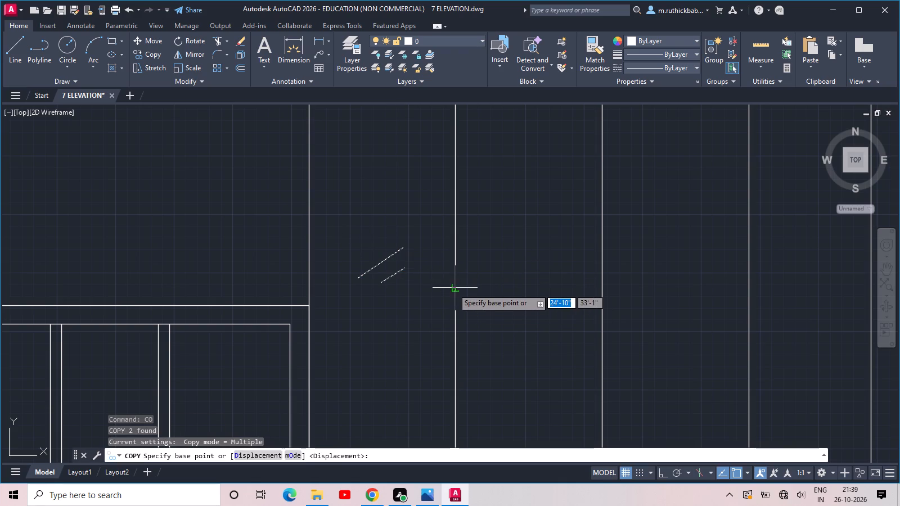
pyautogui.click(453, 292)
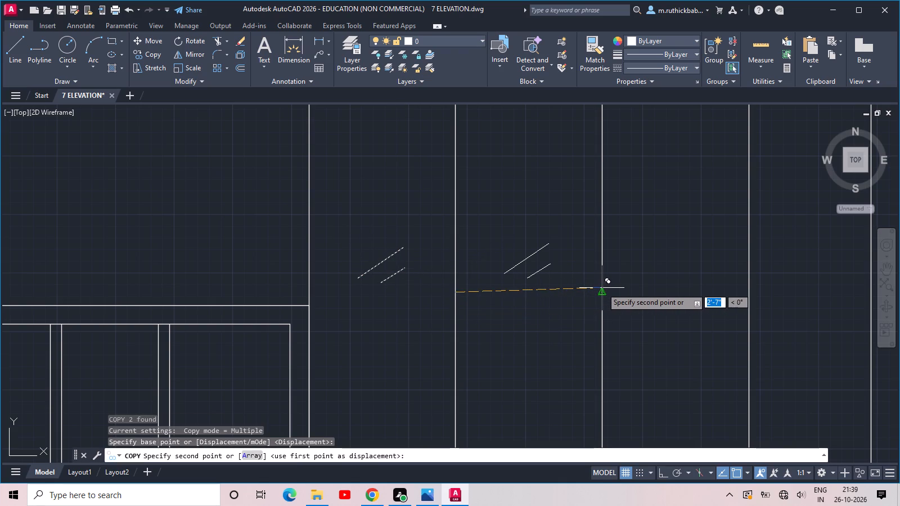
pyautogui.click(602, 290)
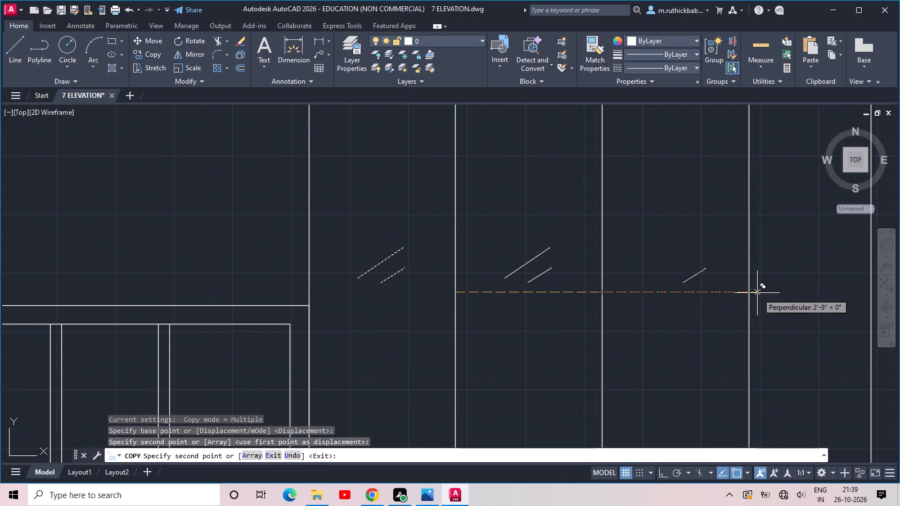
pyautogui.click(751, 291)
pyautogui.moveTo(750, 290); pyautogui.dragTo(380, 299, button='middle')
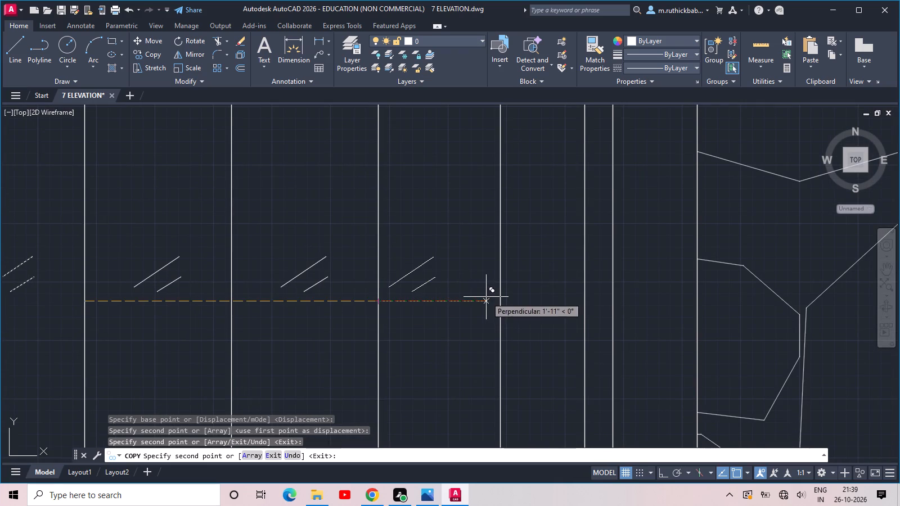
pyautogui.click(503, 302)
pyautogui.scroll(-2, 498, 278)
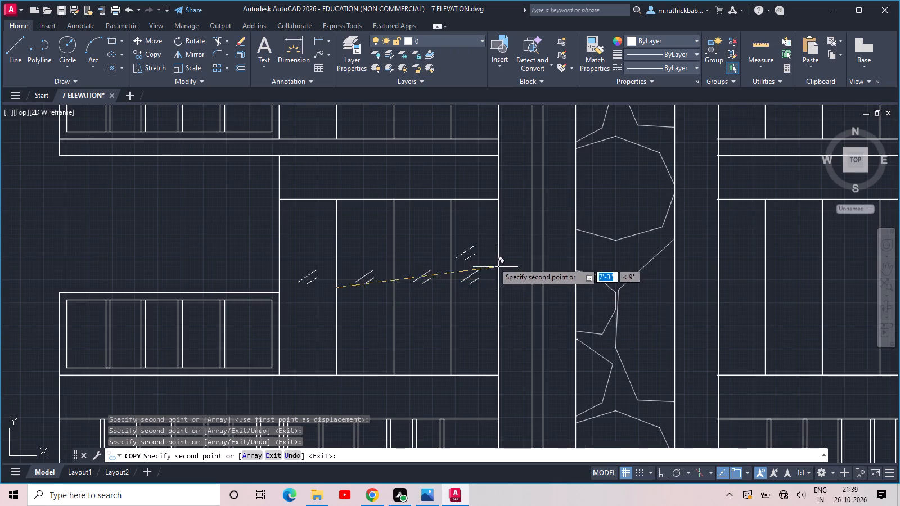
pyautogui.moveTo(486, 207); pyautogui.dragTo(594, 432, button='middle')
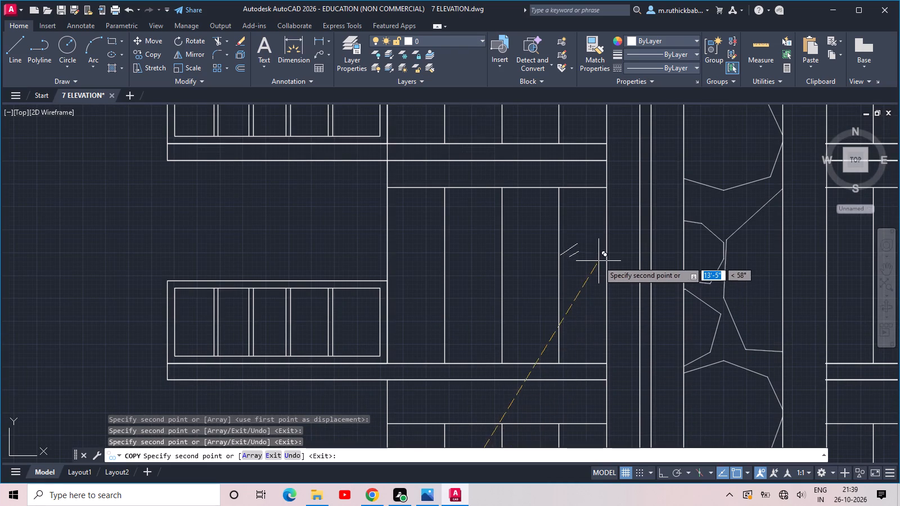
pyautogui.press('Escape')
# Copy all four pairs of glass marks from the left wing's lowest balcony window into the three windows directly above, aligned by window corner.
pyautogui.scroll(-2, 591, 267)
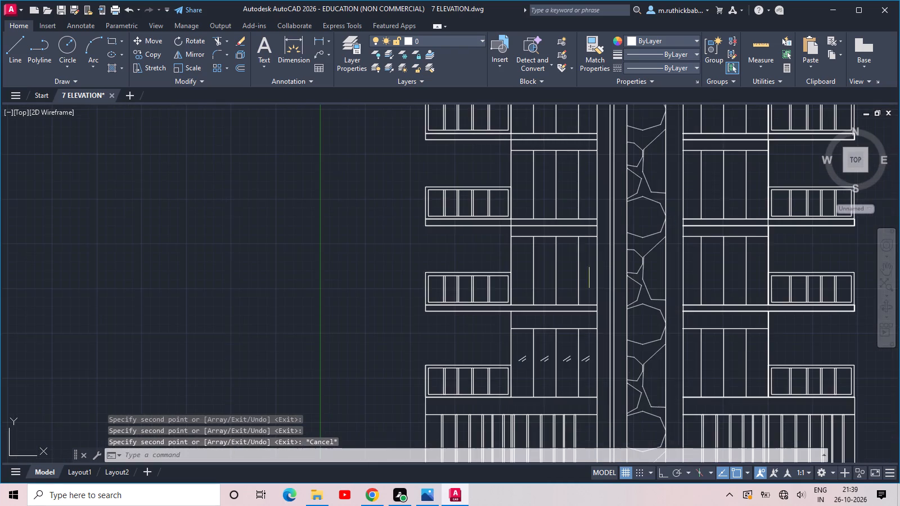
pyautogui.moveTo(584, 258); pyautogui.dragTo(559, 178, button='middle')
pyautogui.scroll(2, 520, 271)
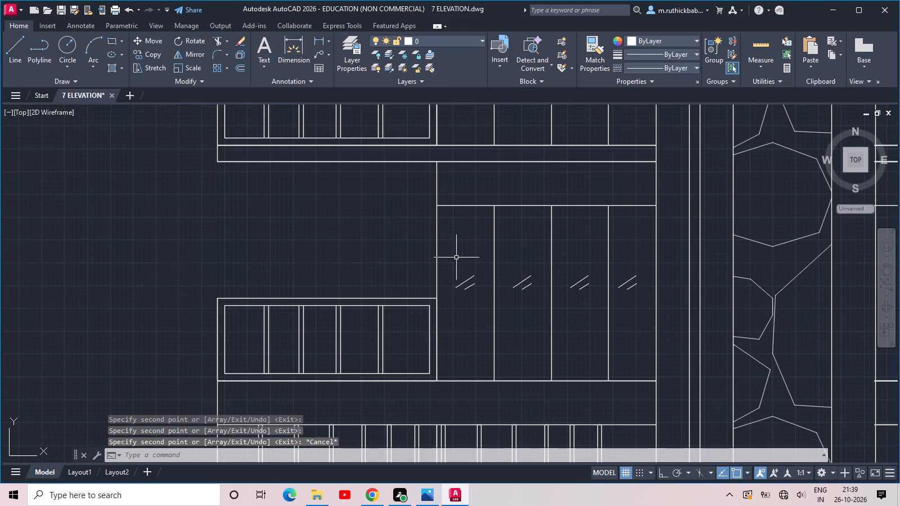
pyautogui.click(451, 256)
pyautogui.click(648, 315)
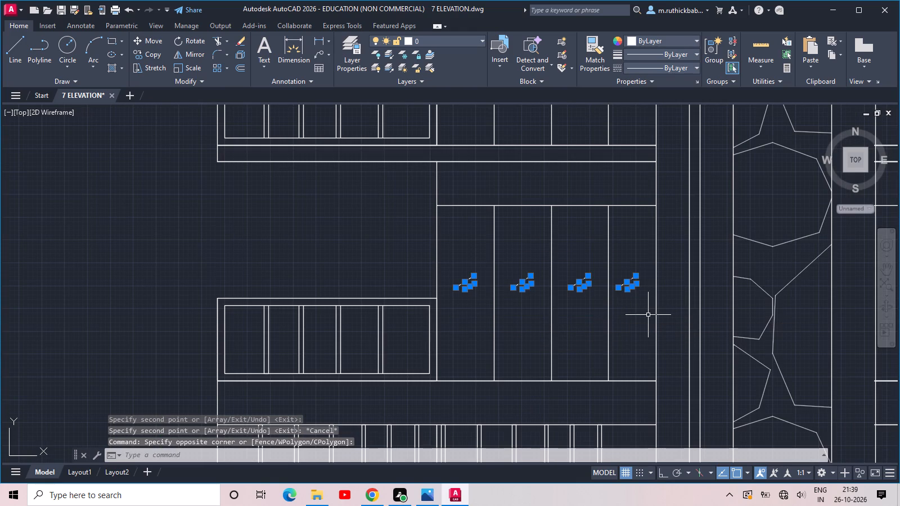
pyautogui.write('CO')
pyautogui.press('space')
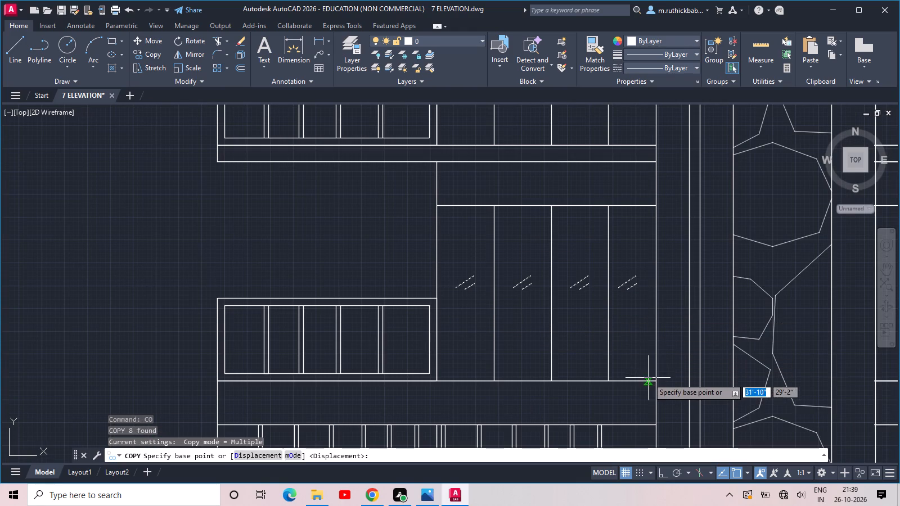
pyautogui.click(654, 381)
pyautogui.moveTo(651, 296); pyautogui.dragTo(680, 460, button='middle')
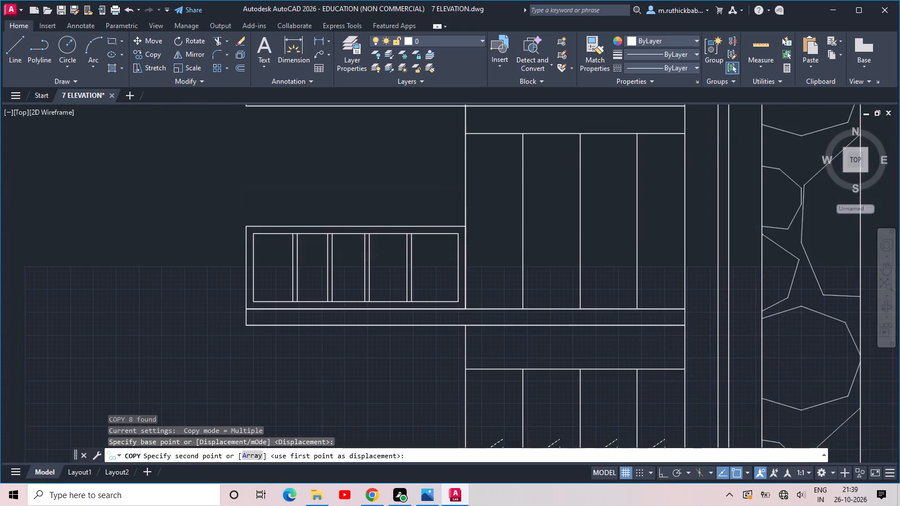
pyautogui.click(682, 306)
pyautogui.moveTo(682, 291); pyautogui.dragTo(717, 505, button='middle')
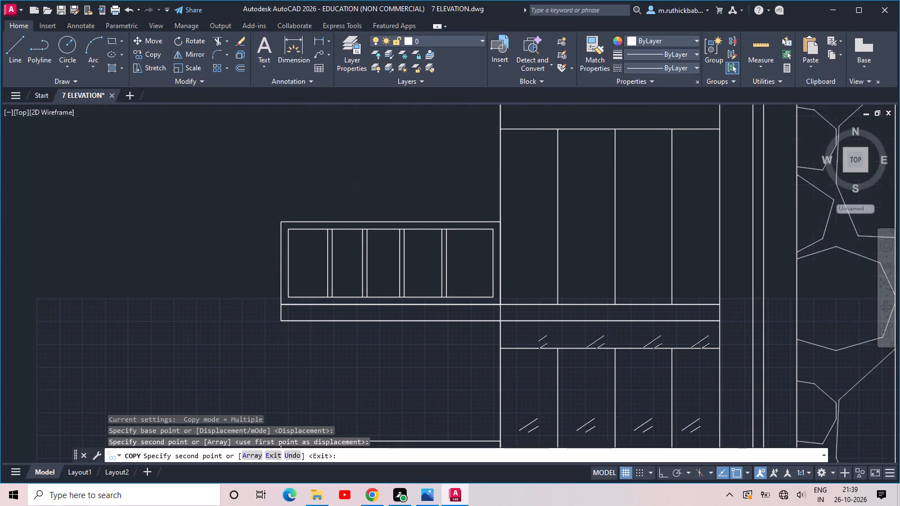
pyautogui.click(719, 301)
pyautogui.moveTo(718, 295); pyautogui.dragTo(739, 505, button='middle')
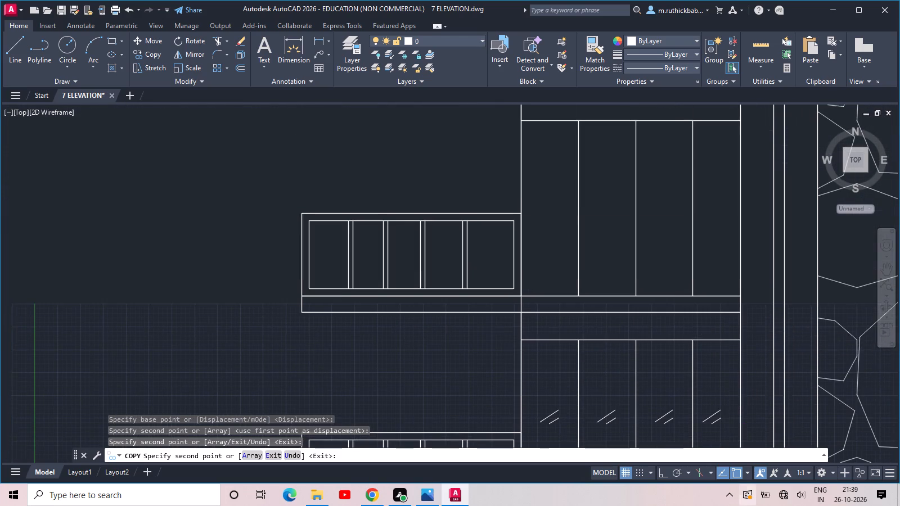
pyautogui.click(740, 296)
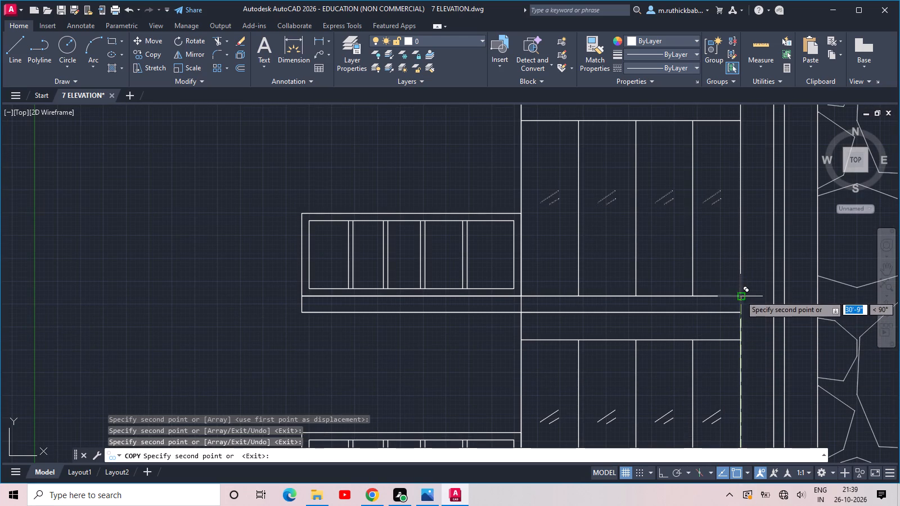
# Continue copying the set of glass marks into the left wing's four remaining upper windows, up to the top floor.
pyautogui.moveTo(740, 290); pyautogui.dragTo(751, 505, button='middle')
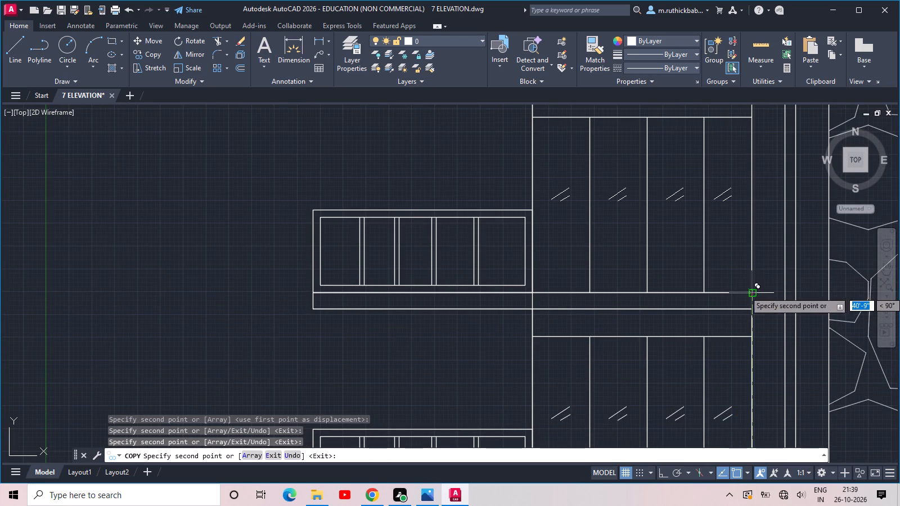
pyautogui.click(749, 291)
pyautogui.moveTo(751, 283); pyautogui.dragTo(767, 505, button='middle')
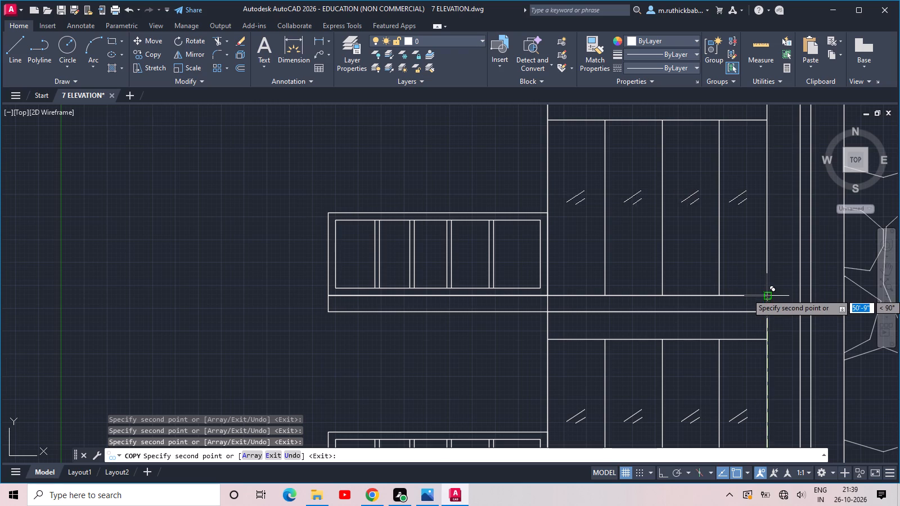
pyautogui.click(767, 293)
pyautogui.moveTo(767, 287); pyautogui.dragTo(809, 497, button='middle')
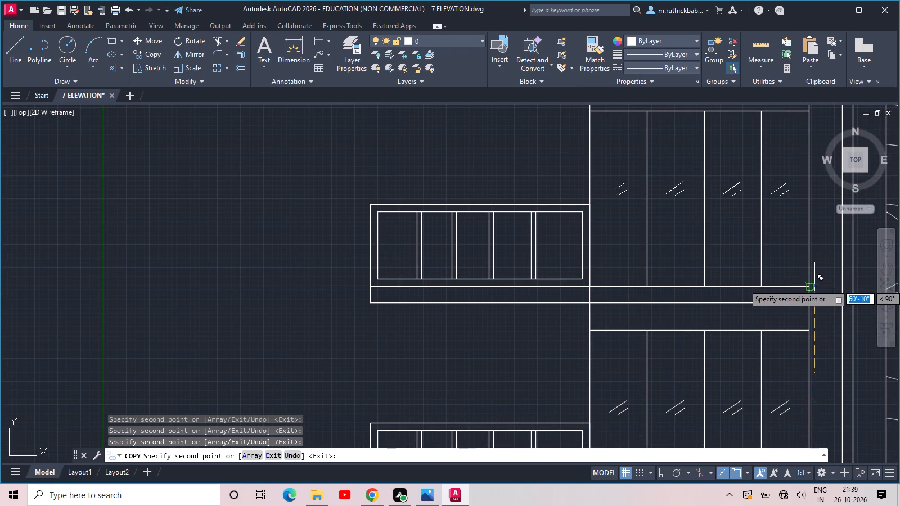
pyautogui.click(810, 286)
pyautogui.moveTo(809, 284); pyautogui.dragTo(618, 503, button='middle')
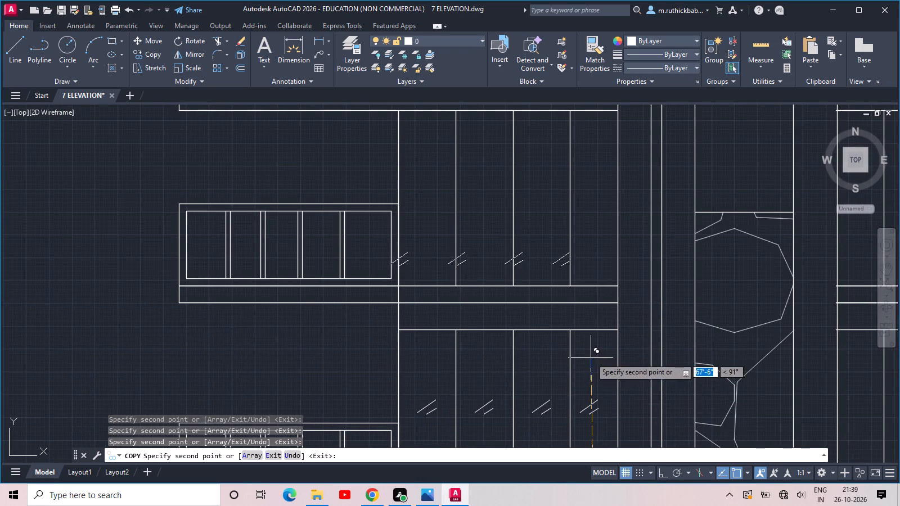
pyautogui.click(614, 283)
pyautogui.moveTo(614, 282); pyautogui.dragTo(669, 505, button='middle')
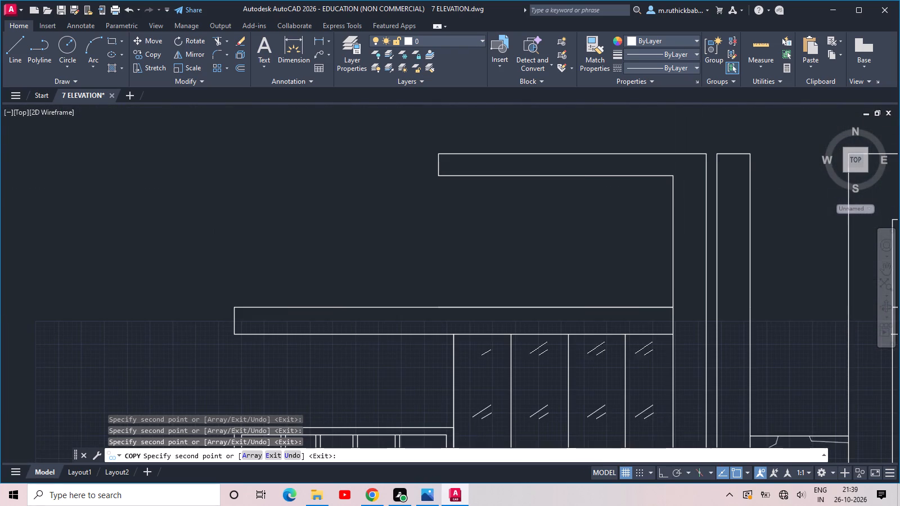
# Copy the same set of glass marks into the right wing's top three windows, aligned by each window's lower outer corner.
pyautogui.moveTo(678, 411); pyautogui.dragTo(467, 276, button='middle')
pyautogui.scroll(-1, 464, 260)
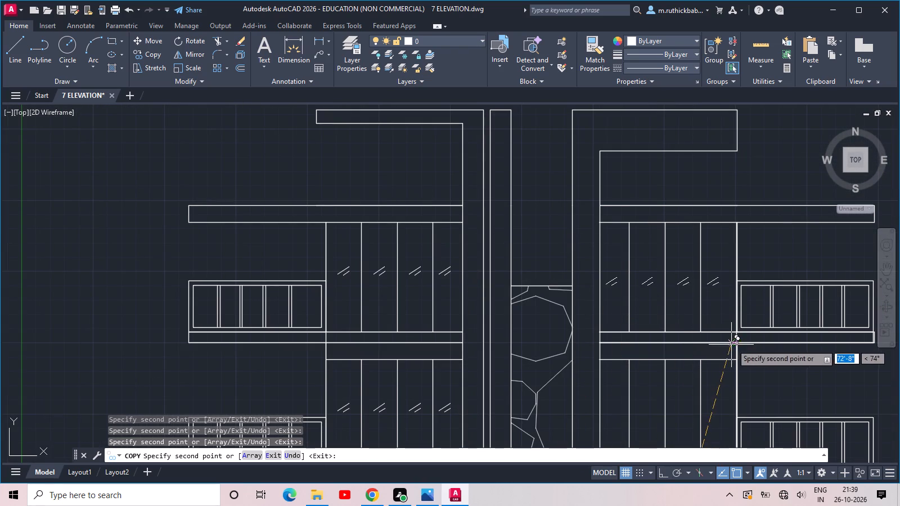
pyautogui.scroll(1, 732, 334)
pyautogui.click(738, 332)
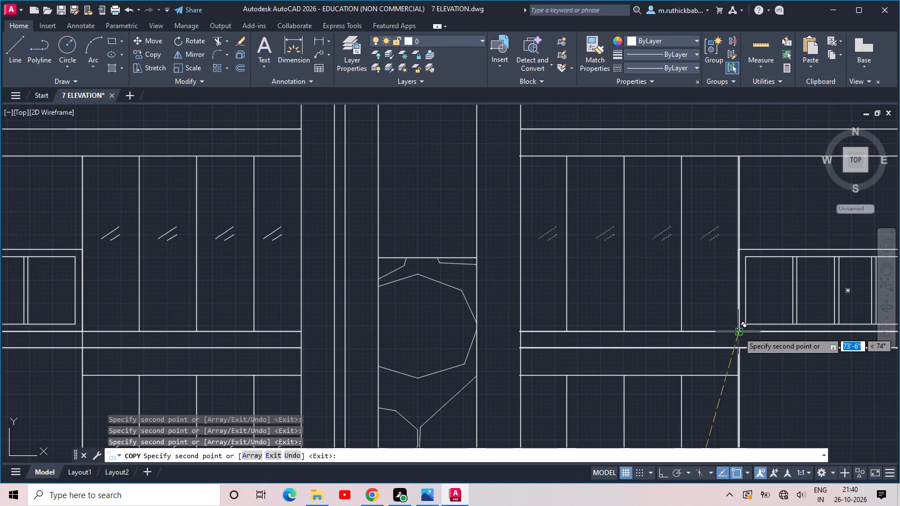
pyautogui.scroll(-2, 738, 332)
pyautogui.moveTo(745, 372); pyautogui.dragTo(640, 249, button='middle')
pyautogui.scroll(2, 638, 276)
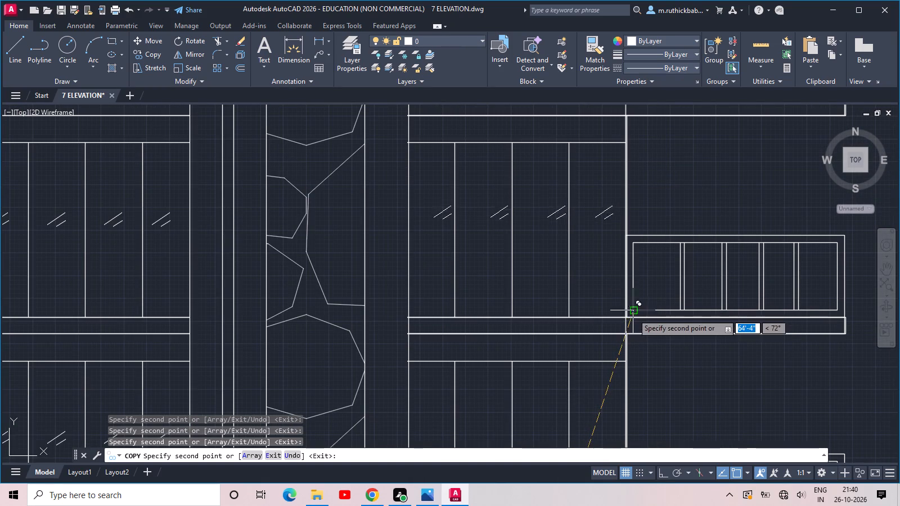
pyautogui.click(626, 320)
pyautogui.scroll(-1, 631, 294)
pyautogui.scroll(1, 637, 449)
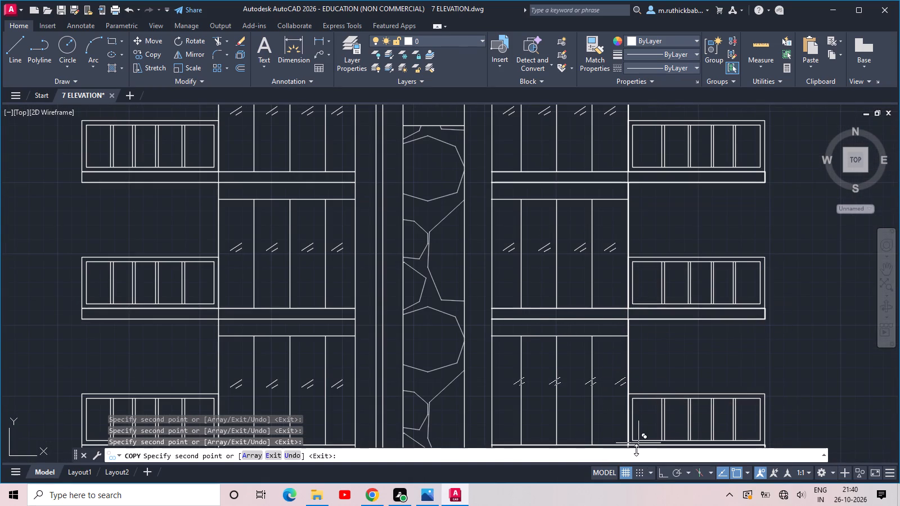
pyautogui.moveTo(636, 450); pyautogui.dragTo(597, 283, button='middle')
pyautogui.moveTo(620, 382); pyautogui.dragTo(571, 204, button='middle')
pyautogui.scroll(1, 573, 273)
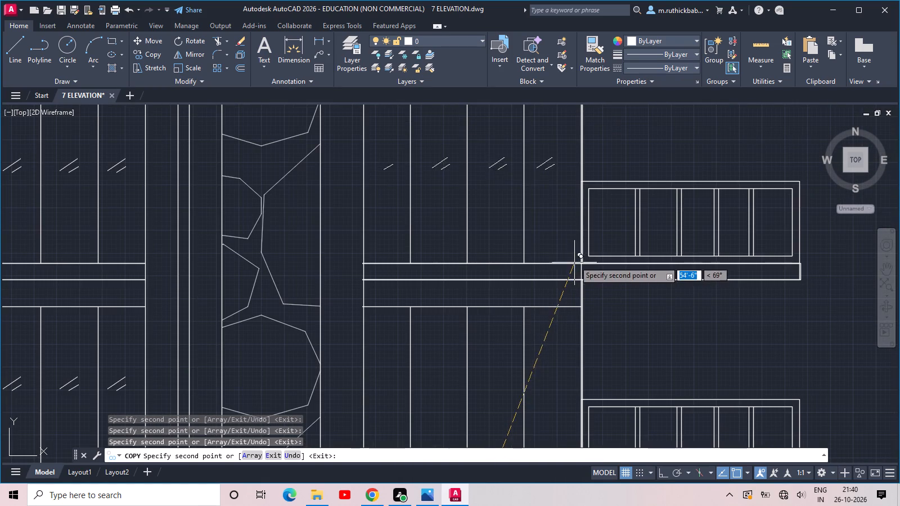
pyautogui.click(580, 262)
# Continue copying the glass marks into the right wing's five remaining windows, down to the lowest balcony floor, and finish the copy.
pyautogui.moveTo(589, 358); pyautogui.dragTo(589, 358, button='middle')
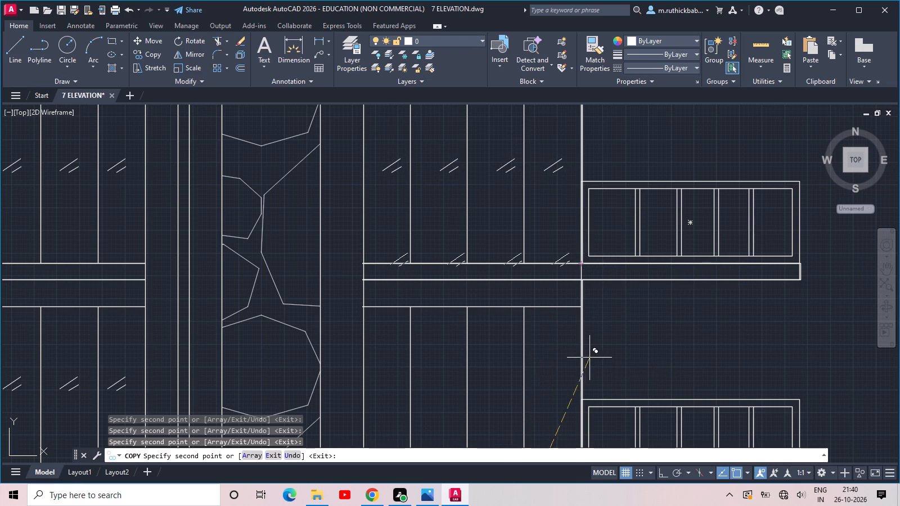
pyautogui.moveTo(589, 358); pyautogui.dragTo(551, 174, button='middle')
pyautogui.click(544, 296)
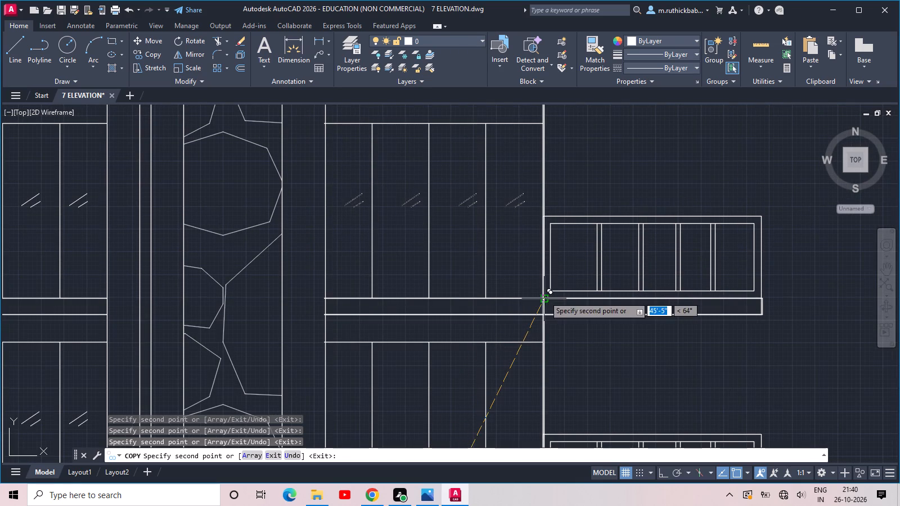
pyautogui.moveTo(544, 297); pyautogui.dragTo(526, 133, button='middle')
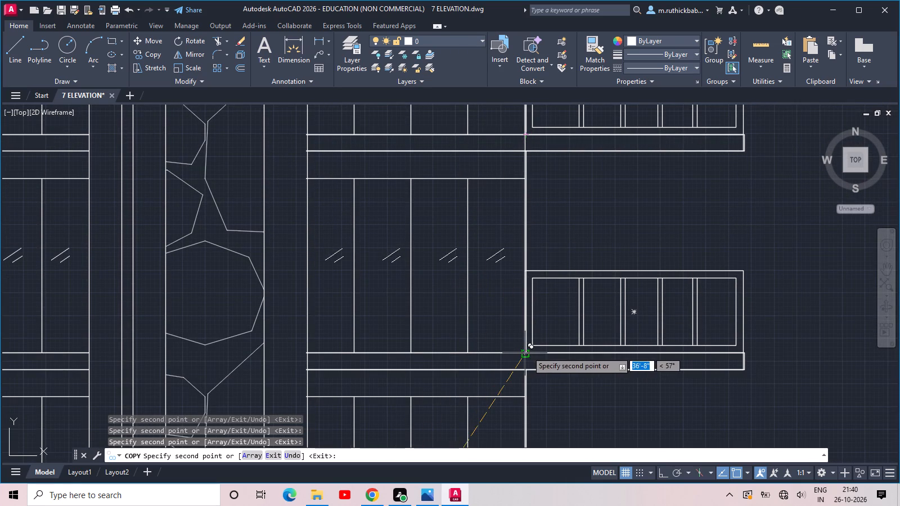
pyautogui.click(527, 351)
pyautogui.moveTo(530, 342); pyautogui.dragTo(531, 146, button='middle')
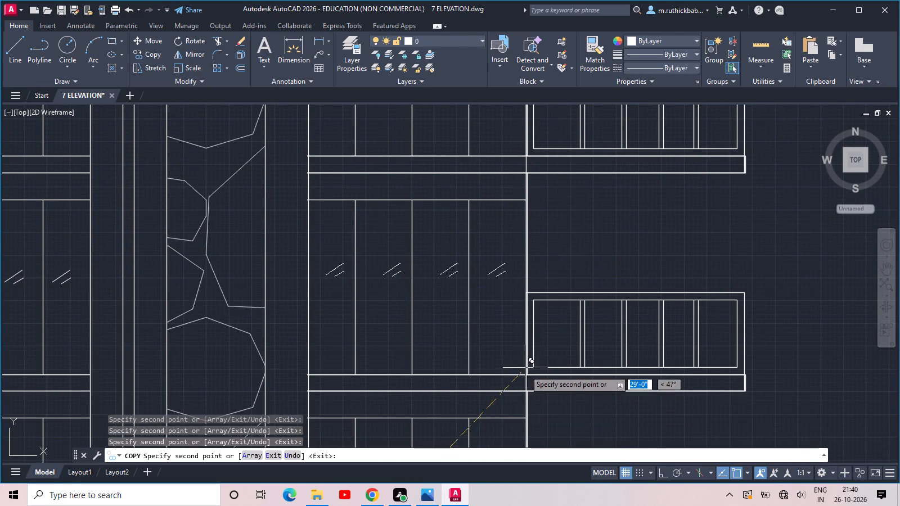
pyautogui.click(526, 373)
pyautogui.moveTo(529, 370); pyautogui.dragTo(544, 197, button='middle')
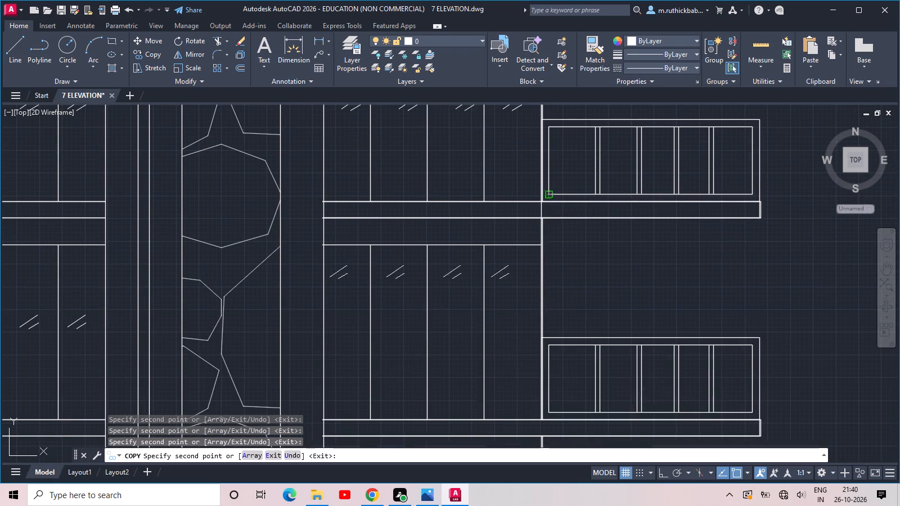
pyautogui.click(538, 418)
pyautogui.moveTo(538, 415); pyautogui.dragTo(555, 313, button='middle')
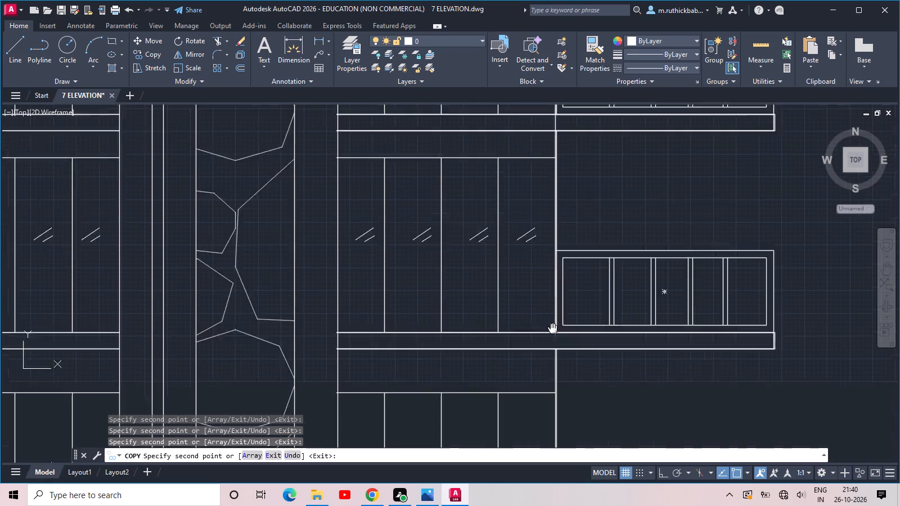
pyautogui.moveTo(555, 313); pyautogui.dragTo(560, 204, button='middle')
pyautogui.moveTo(545, 266); pyautogui.dragTo(524, 139, button='middle')
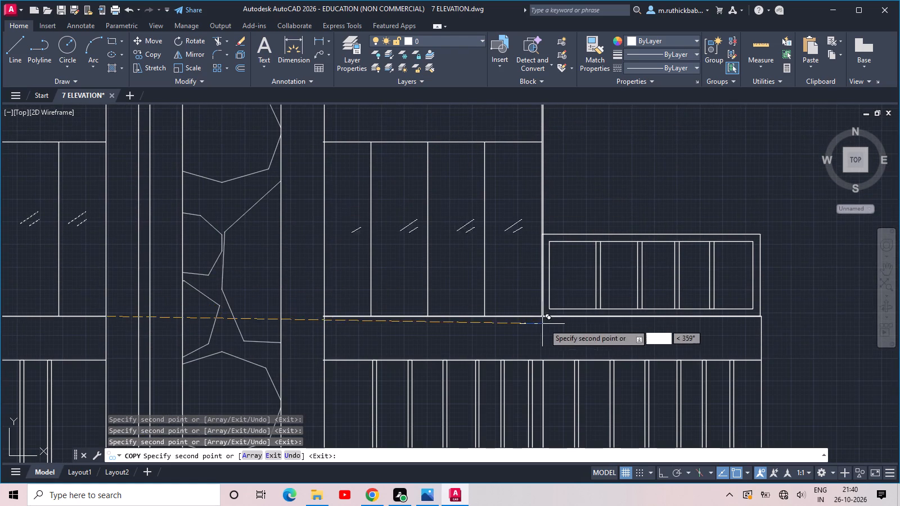
pyautogui.click(541, 316)
pyautogui.moveTo(542, 309); pyautogui.dragTo(545, 170, button='middle')
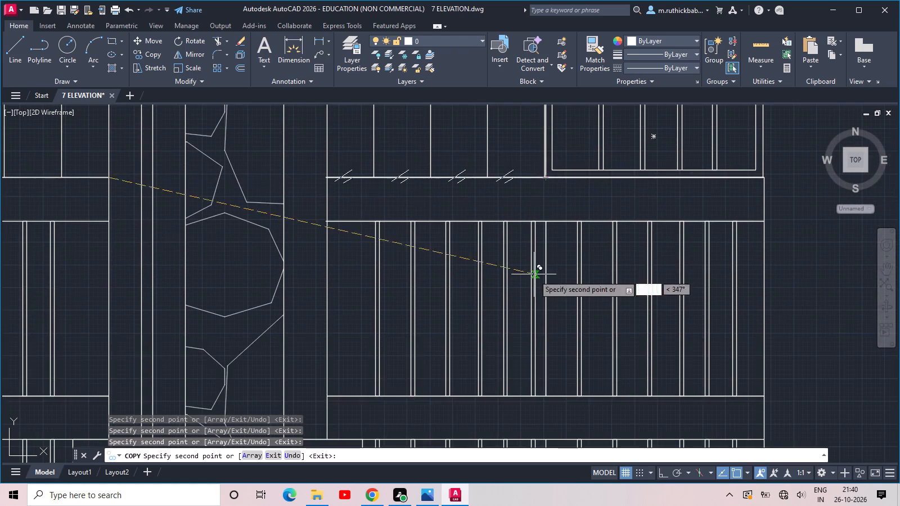
pyautogui.scroll(-2, 534, 275)
pyautogui.press('Escape')
# Examine the elevation from the rooftop slabs to the entrance, including the window glass marks on both wings.
pyautogui.moveTo(575, 220); pyautogui.dragTo(595, 297, button='middle')
pyautogui.scroll(-1, 596, 299)
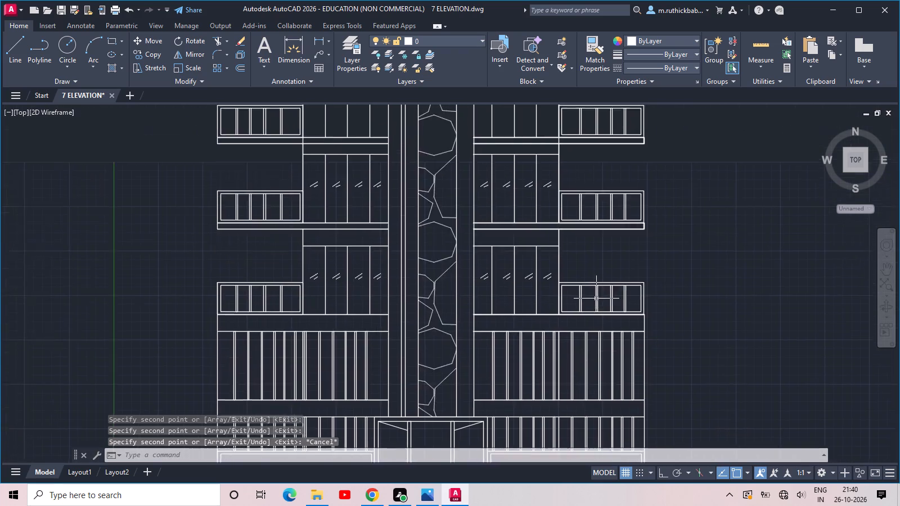
pyautogui.scroll(-1, 596, 299)
pyautogui.moveTo(549, 211); pyautogui.dragTo(534, 251, button='middle')
pyautogui.scroll(-1, 530, 255)
pyautogui.moveTo(532, 197); pyautogui.dragTo(514, 209, button='middle')
pyautogui.scroll(2, 493, 156)
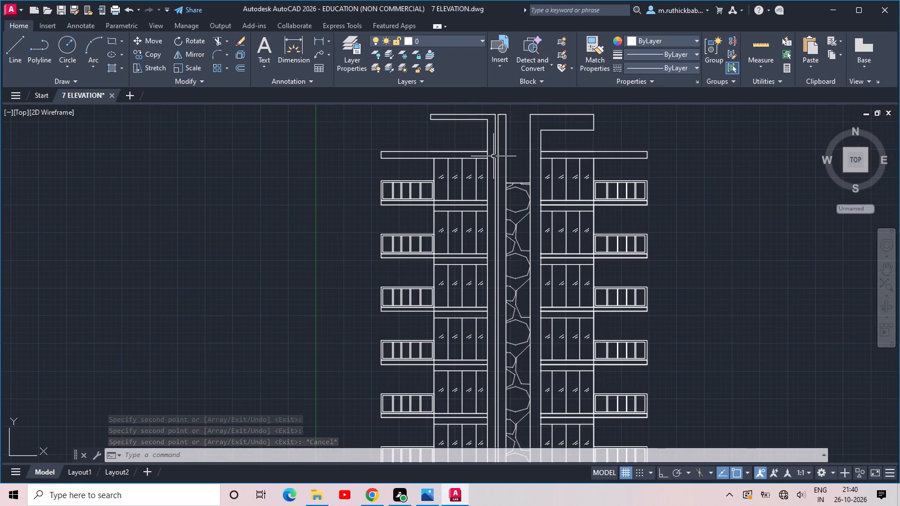
pyautogui.scroll(2, 489, 156)
pyautogui.scroll(-2, 556, 170)
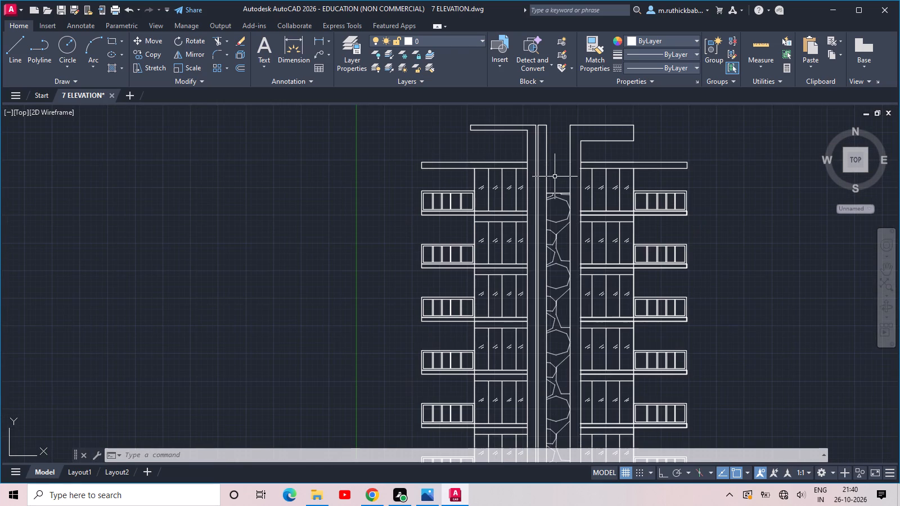
pyautogui.moveTo(552, 182); pyautogui.dragTo(517, 148, button='middle')
pyautogui.scroll(-1, 493, 174)
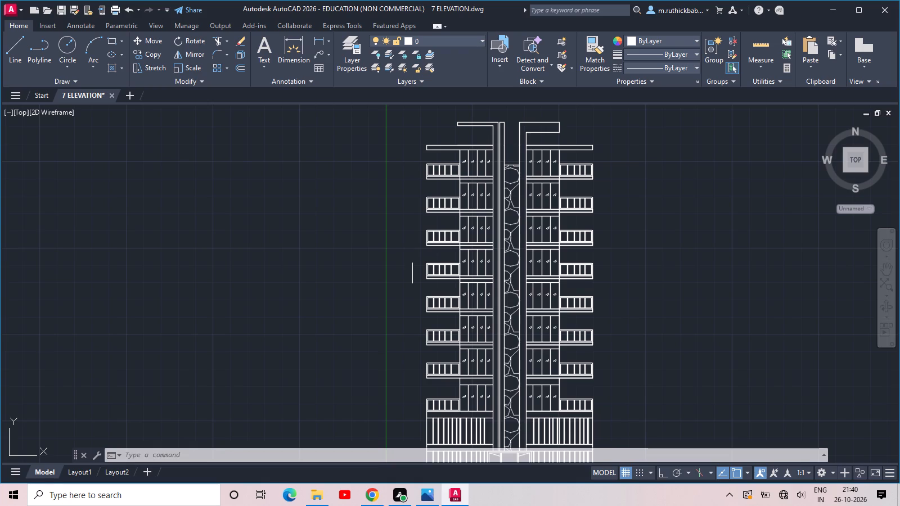
pyautogui.scroll(2, 547, 123)
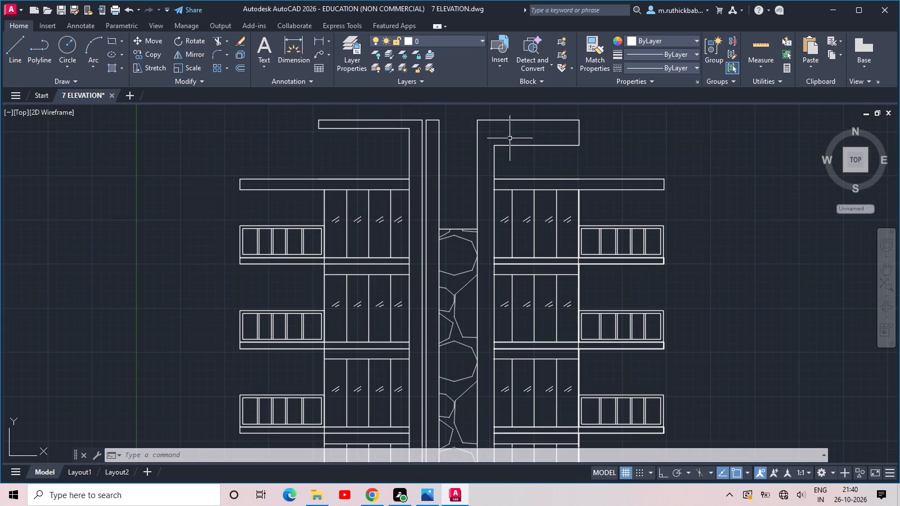
pyautogui.scroll(1, 495, 131)
pyautogui.scroll(-5, 495, 131)
pyautogui.scroll(2, 515, 272)
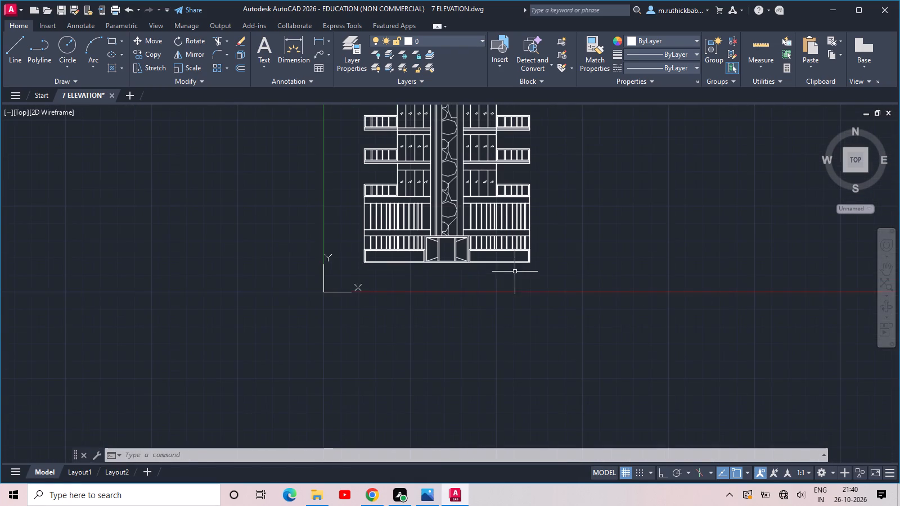
pyautogui.moveTo(505, 274); pyautogui.dragTo(492, 373, button='middle')
pyautogui.moveTo(464, 287); pyautogui.dragTo(404, 394, button='middle')
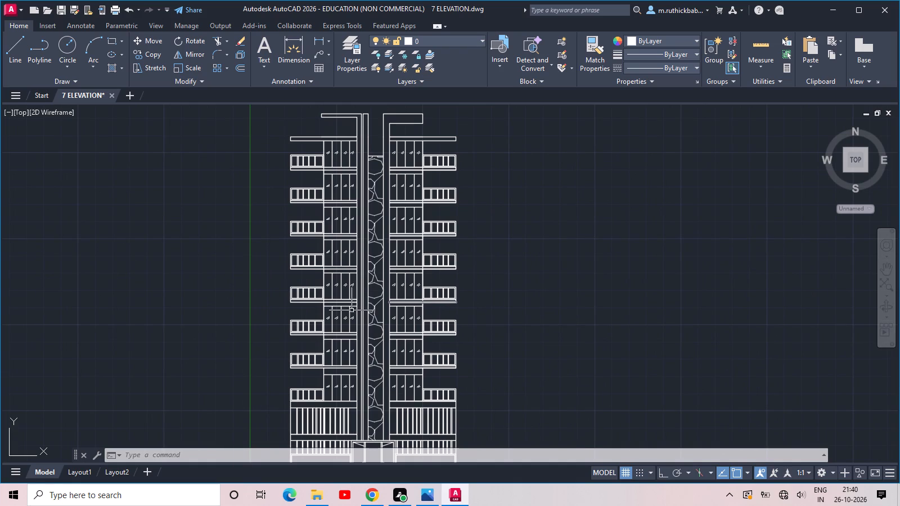
pyautogui.scroll(2, 299, 297)
pyautogui.scroll(-2, 299, 297)
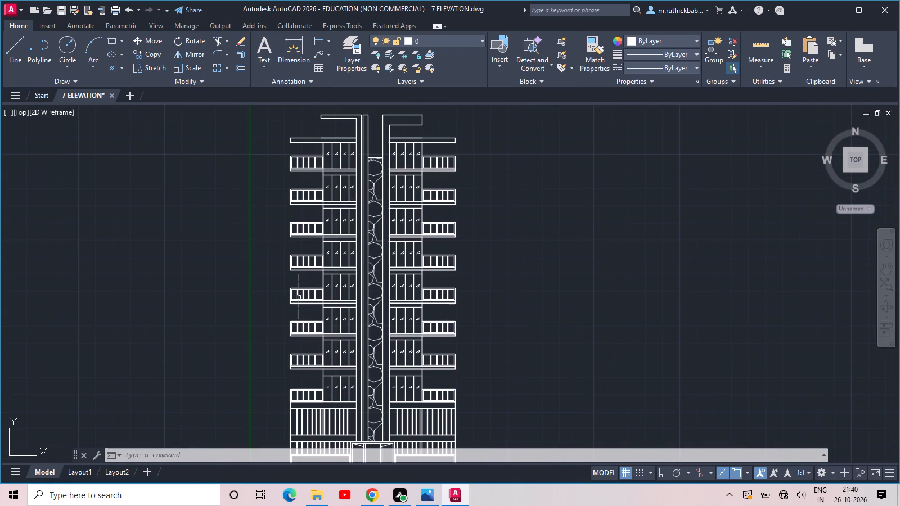
pyautogui.moveTo(262, 241); pyautogui.dragTo(276, 213, button='middle')
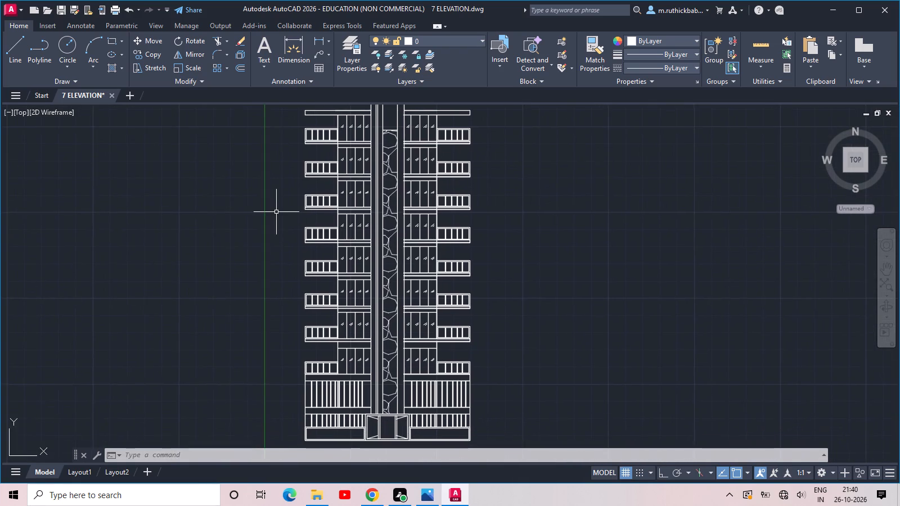
pyautogui.scroll(-2, 276, 212)
pyautogui.middleClick(276, 212)
pyautogui.scroll(1, 276, 212)
# Save the elevation drawing.
pyautogui.hotkey('ctrl', 's')
pyautogui.hotkey('ctrl', 's')
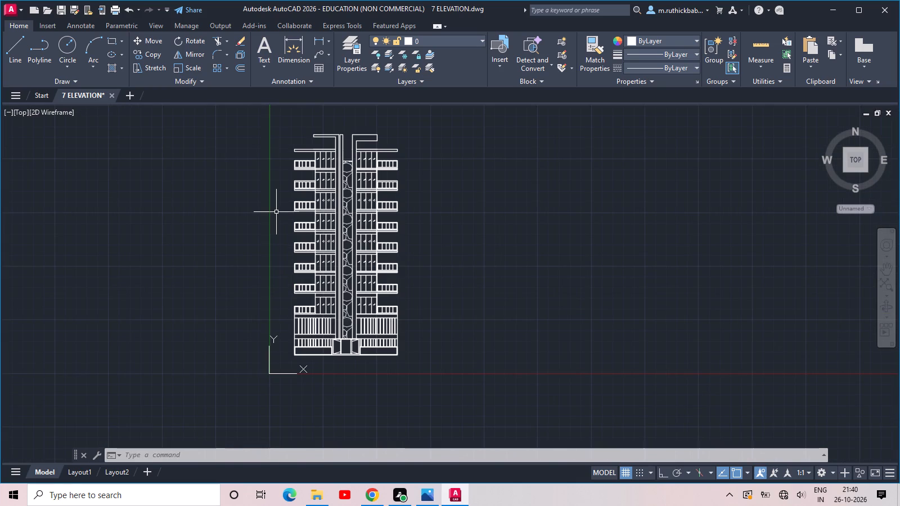
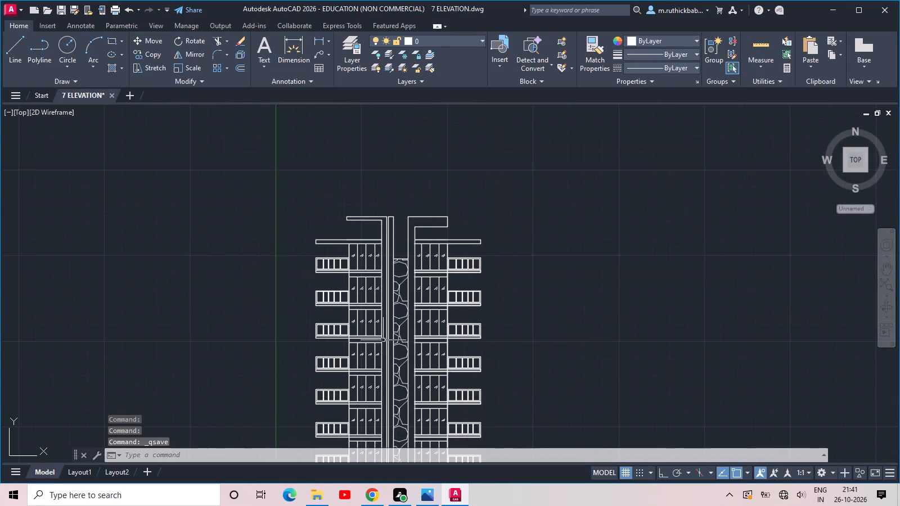
# Hatch the two rectangular base panels on either side of the entrance with the AR-HBONE pattern.
pyautogui.scroll(1, 389, 259)
pyautogui.scroll(2, 378, 188)
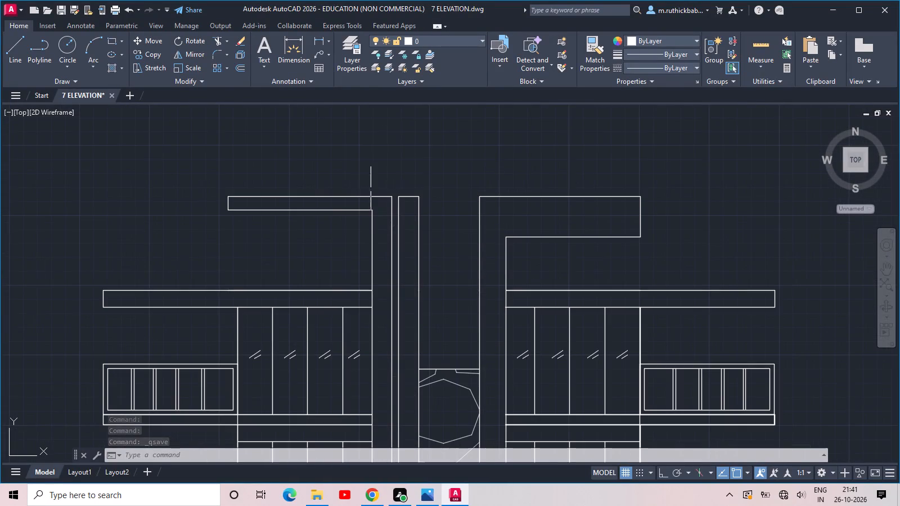
pyautogui.scroll(1, 237, 209)
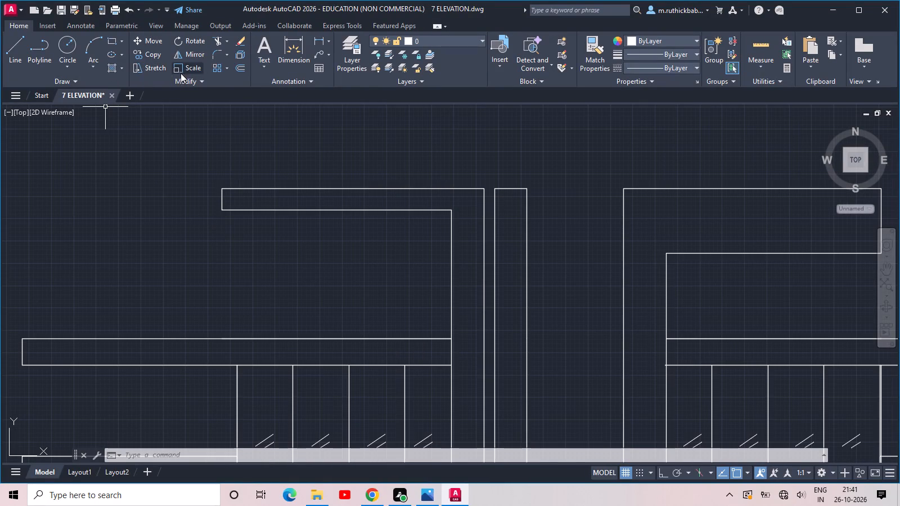
pyautogui.click(113, 66)
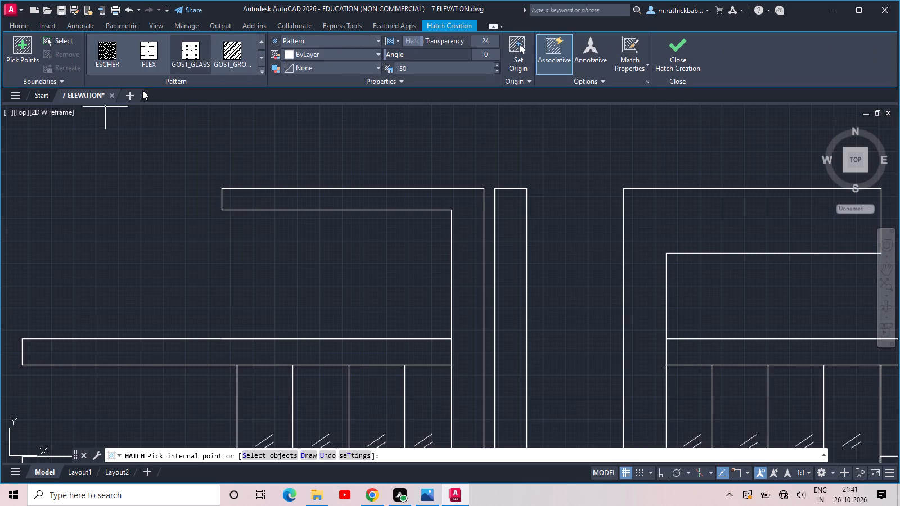
pyautogui.scroll(-2, 171, 53)
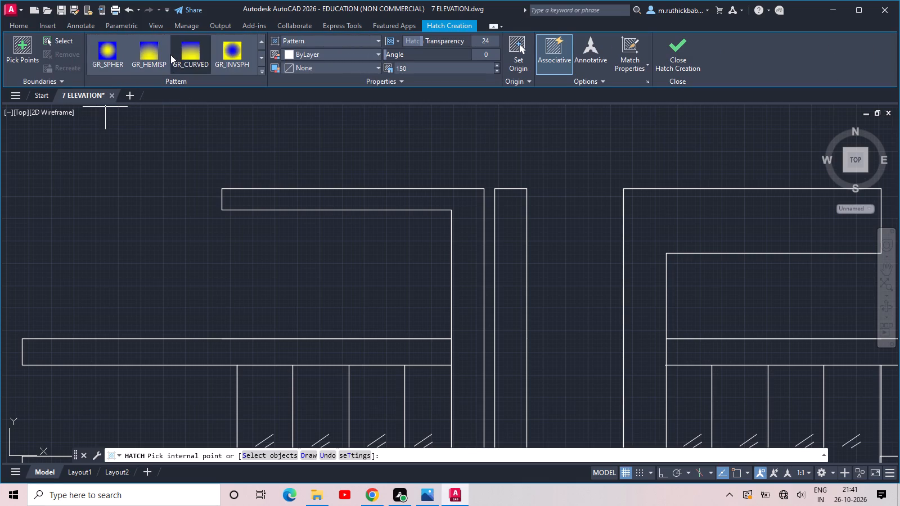
pyautogui.scroll(-4, 170, 55)
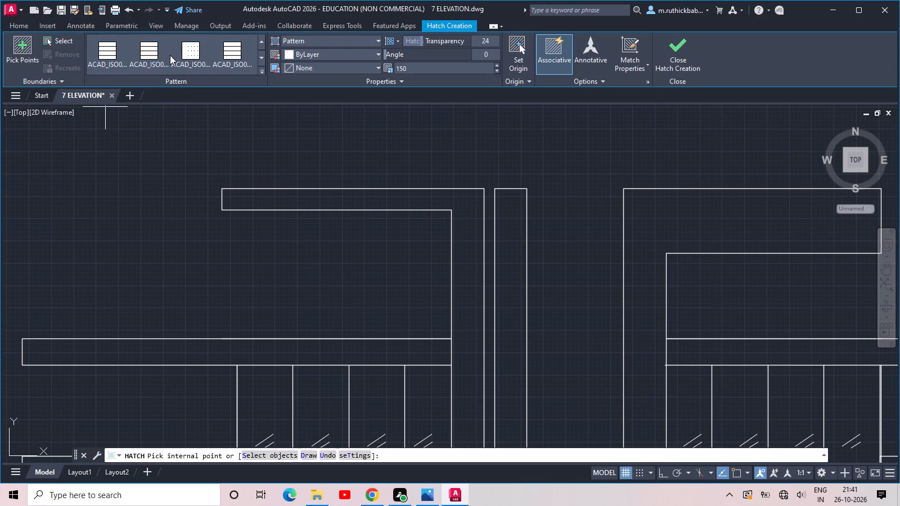
pyautogui.scroll(-3, 170, 55)
pyautogui.scroll(6, 170, 55)
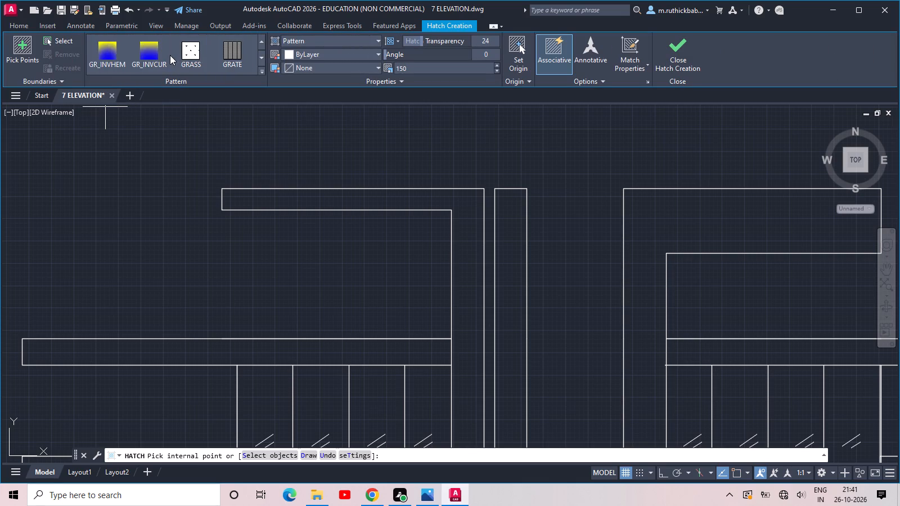
pyautogui.scroll(5, 170, 55)
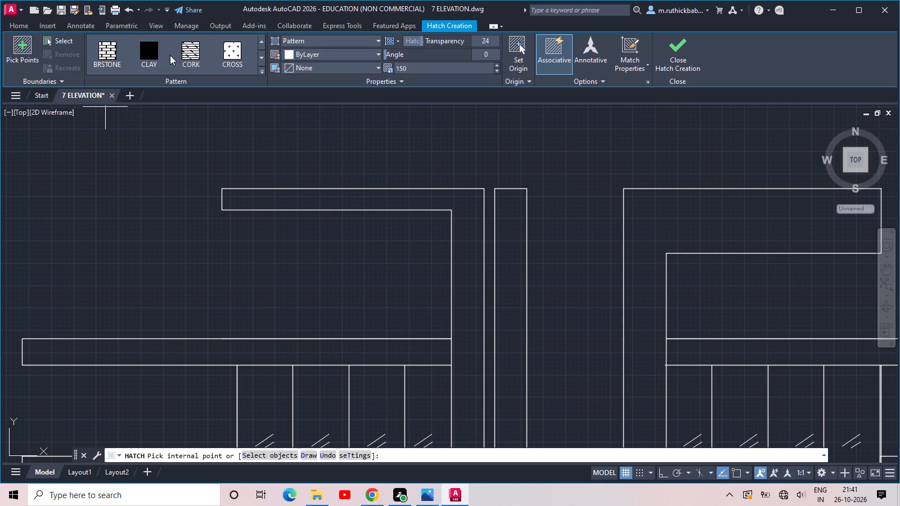
pyautogui.scroll(5, 170, 55)
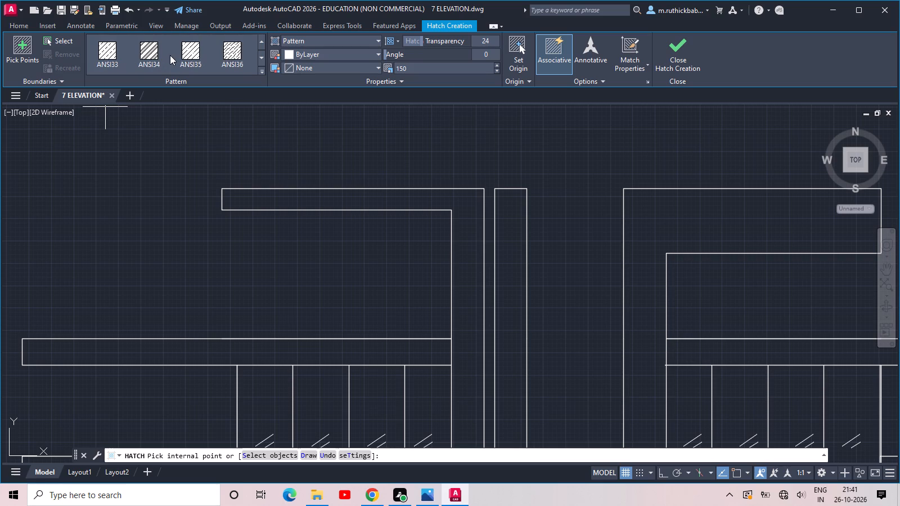
pyautogui.scroll(-3, 170, 55)
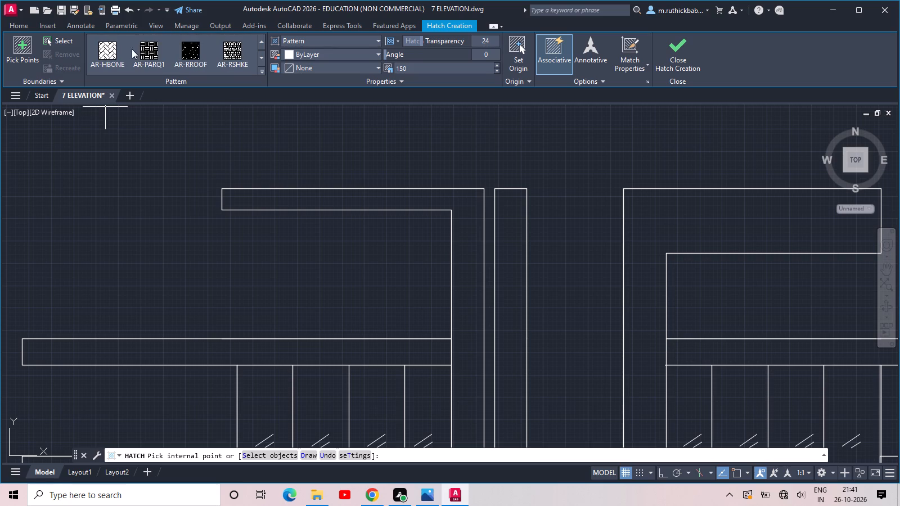
pyautogui.click(109, 50)
pyautogui.scroll(-3, 120, 55)
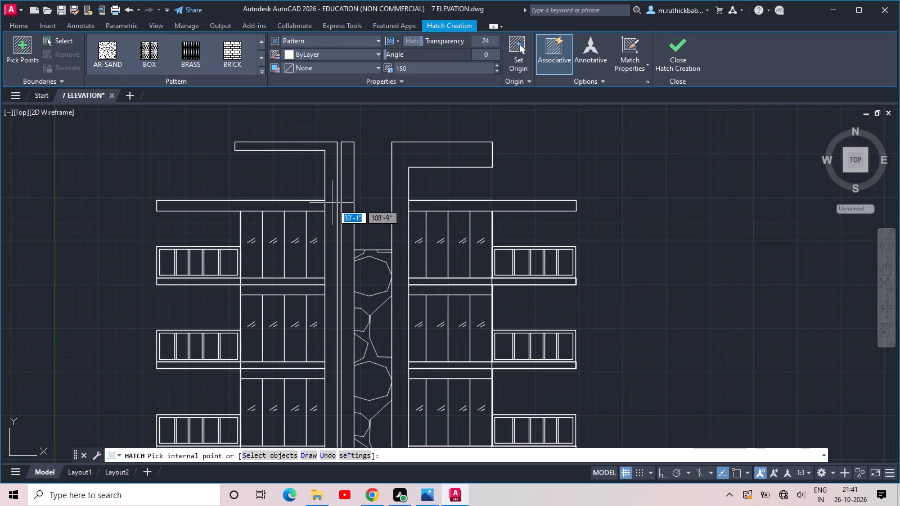
pyautogui.moveTo(348, 228); pyautogui.dragTo(357, 75, button='middle')
pyautogui.scroll(-2, 363, 207)
pyautogui.moveTo(367, 385); pyautogui.dragTo(381, 250, button='middle')
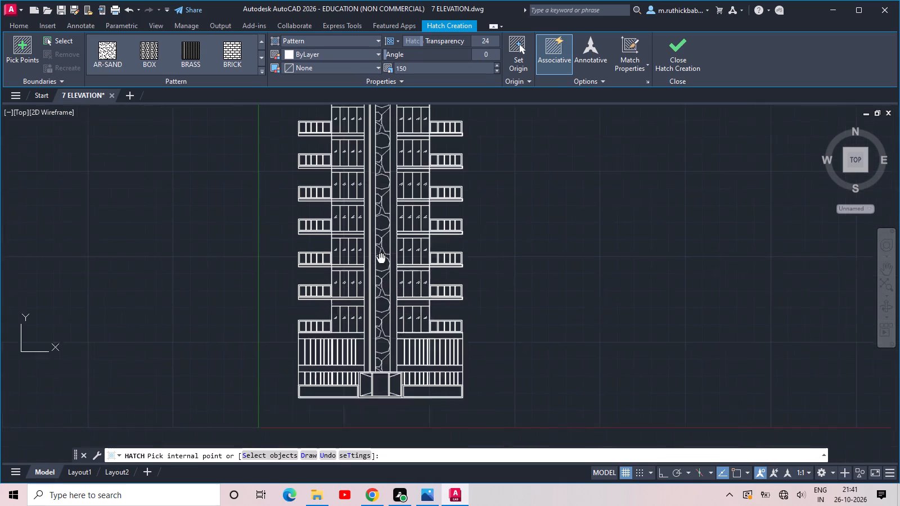
pyautogui.moveTo(381, 250); pyautogui.dragTo(382, 137, button='middle')
pyautogui.scroll(3, 367, 227)
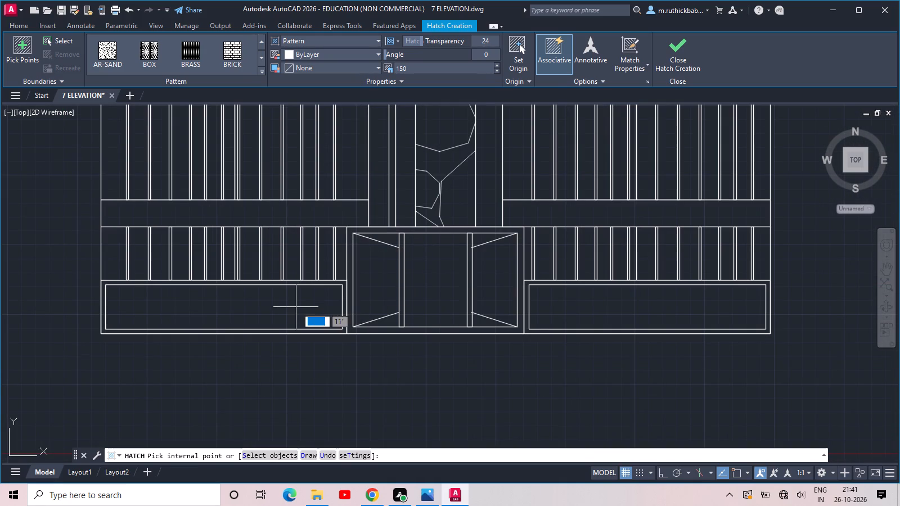
pyautogui.click(295, 307)
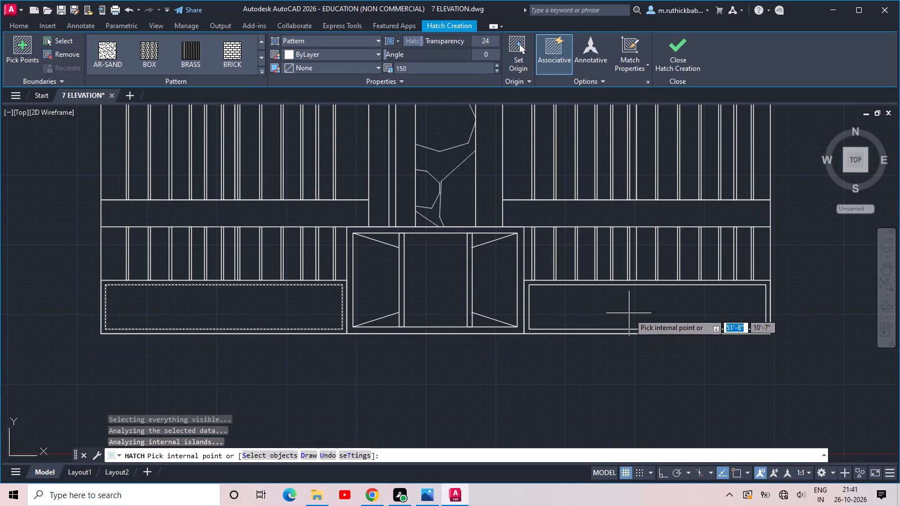
pyautogui.click(629, 313)
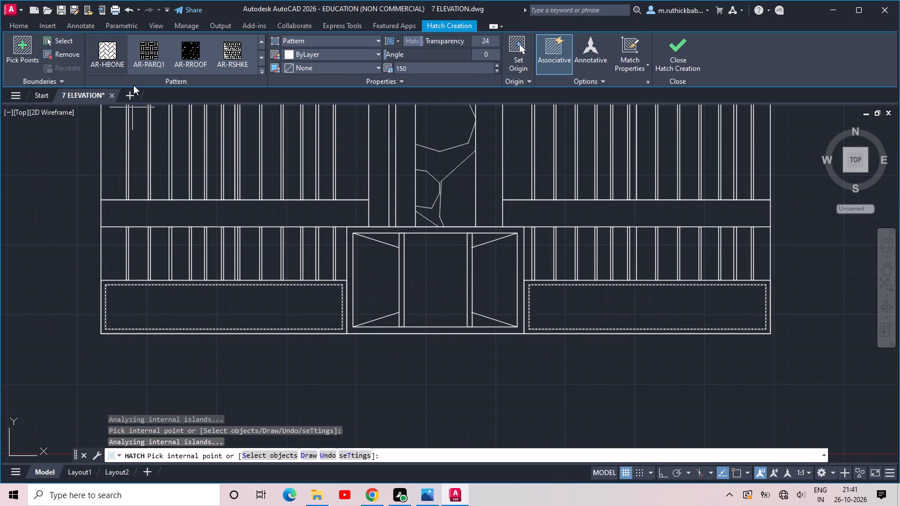
pyautogui.click(109, 47)
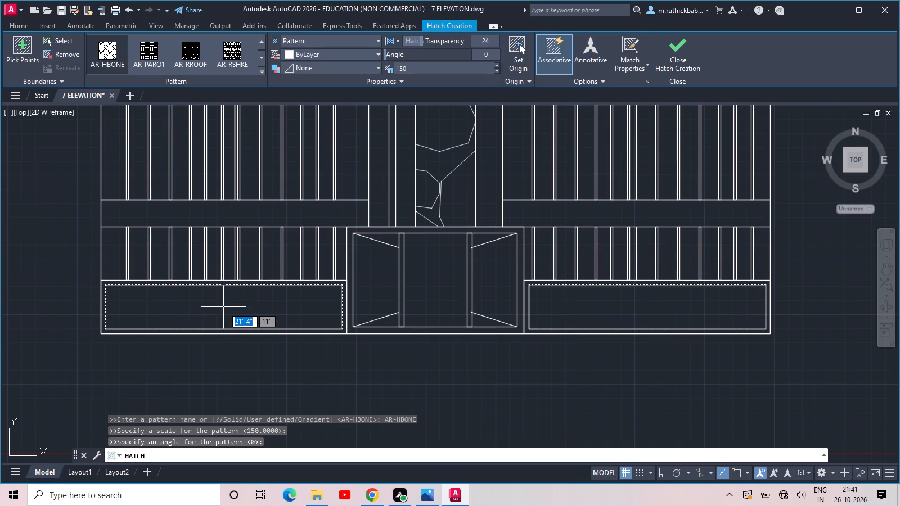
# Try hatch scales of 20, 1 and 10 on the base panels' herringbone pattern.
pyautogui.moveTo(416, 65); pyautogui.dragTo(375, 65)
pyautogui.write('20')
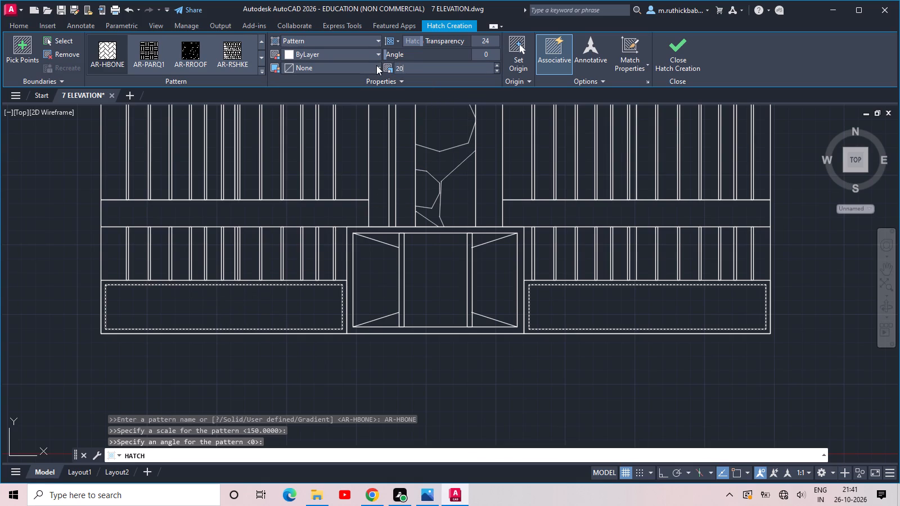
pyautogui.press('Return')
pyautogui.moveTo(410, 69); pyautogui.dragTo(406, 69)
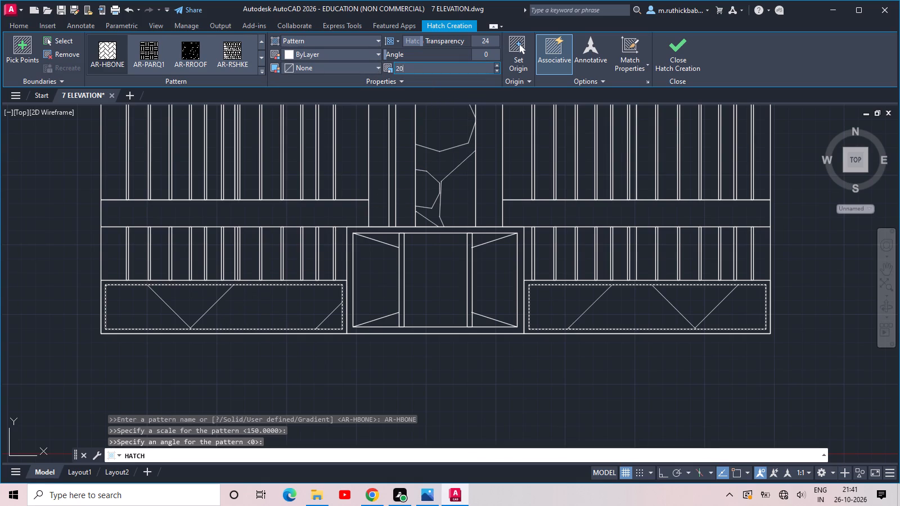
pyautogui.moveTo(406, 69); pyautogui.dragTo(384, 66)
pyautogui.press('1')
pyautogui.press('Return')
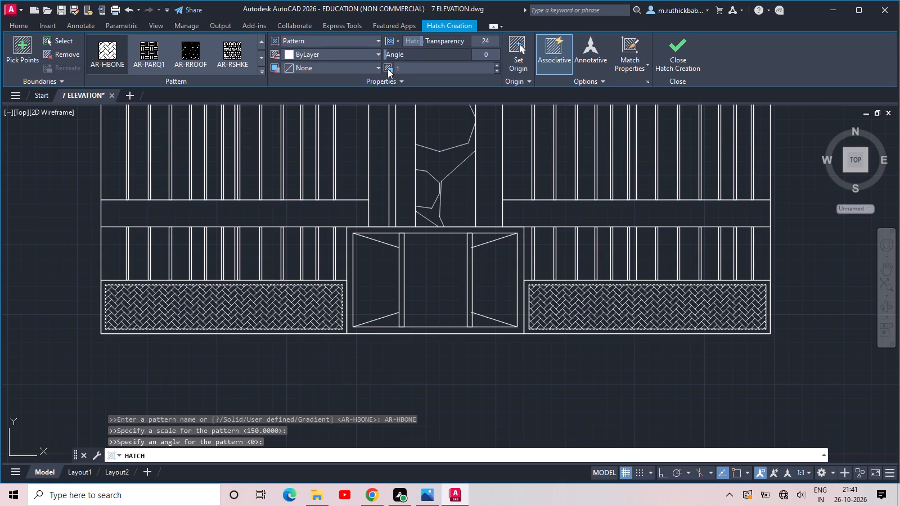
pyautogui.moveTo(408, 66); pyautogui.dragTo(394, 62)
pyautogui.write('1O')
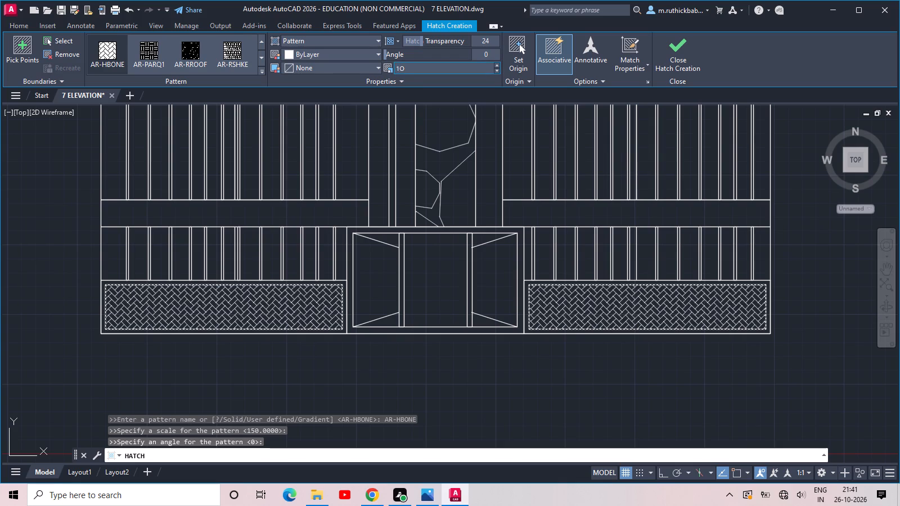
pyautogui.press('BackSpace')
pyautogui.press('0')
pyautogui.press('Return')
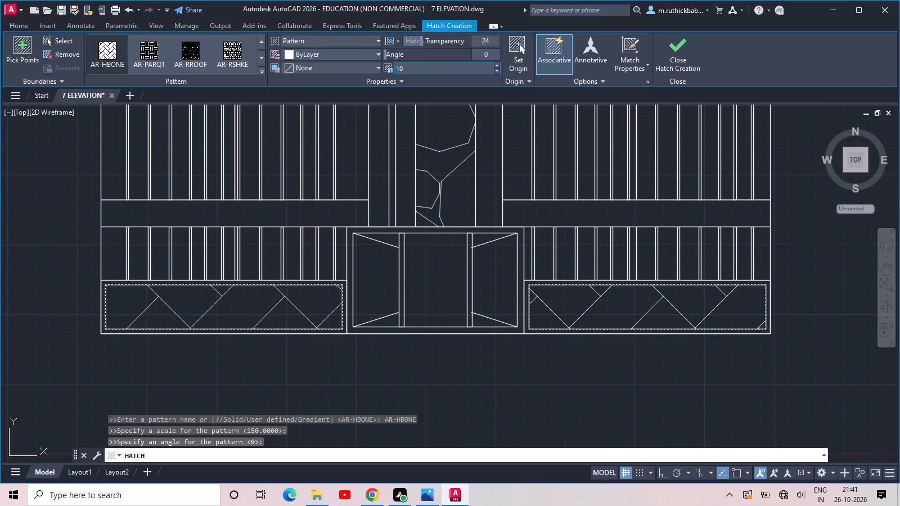
# Set the base panels' herringbone hatch scale to 2 and finish the hatch.
pyautogui.moveTo(406, 67); pyautogui.dragTo(379, 70)
pyautogui.press('2')
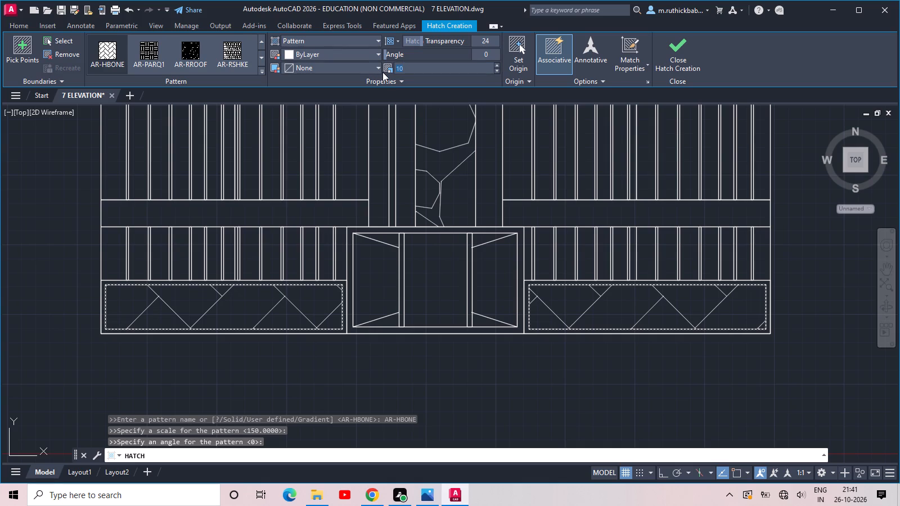
pyautogui.press('Return')
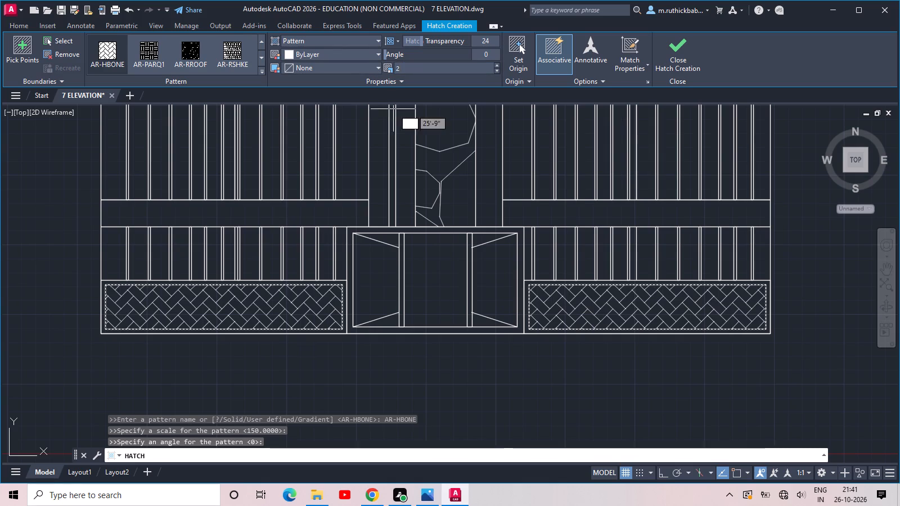
pyautogui.scroll(-1, 399, 128)
pyautogui.moveTo(484, 234); pyautogui.dragTo(471, 315, button='middle')
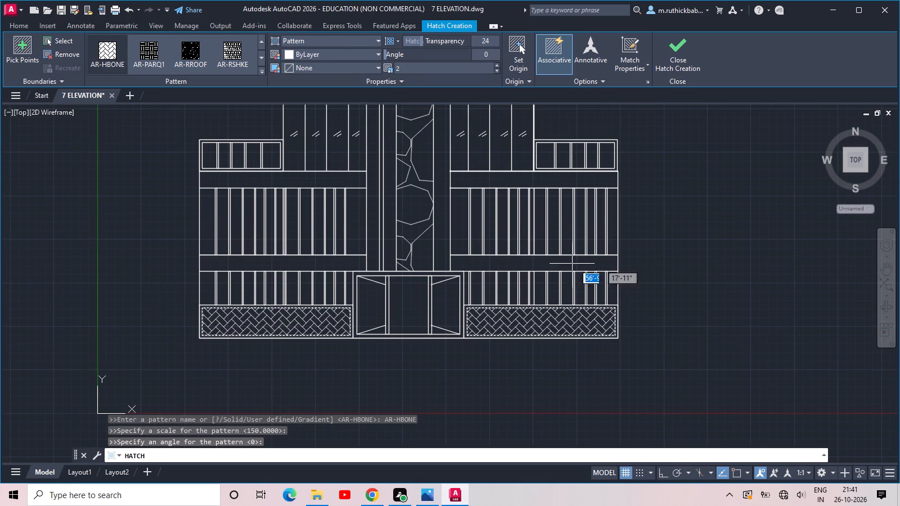
pyautogui.press('Return')
pyautogui.press('Return')
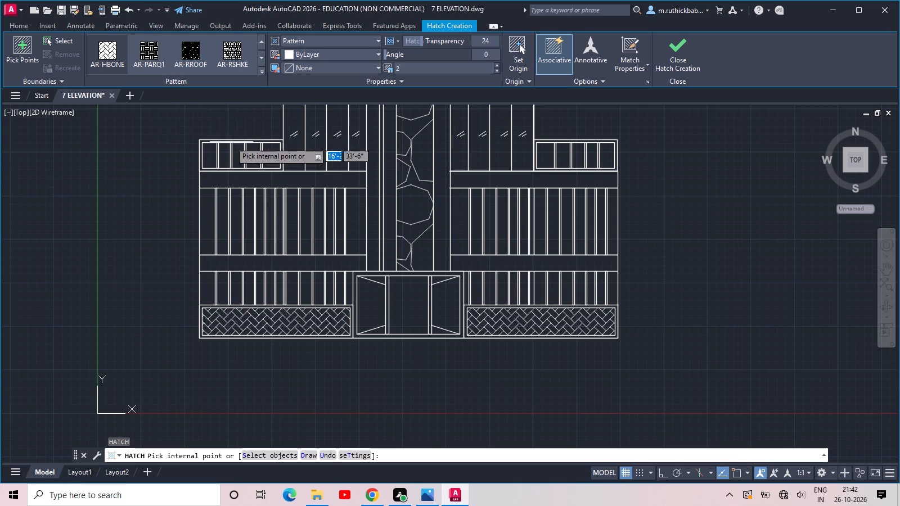
pyautogui.press('Escape')
# Examine the whole elevation from the hatched base panels and entrance up to the rooftop slabs.
pyautogui.scroll(-2, 382, 256)
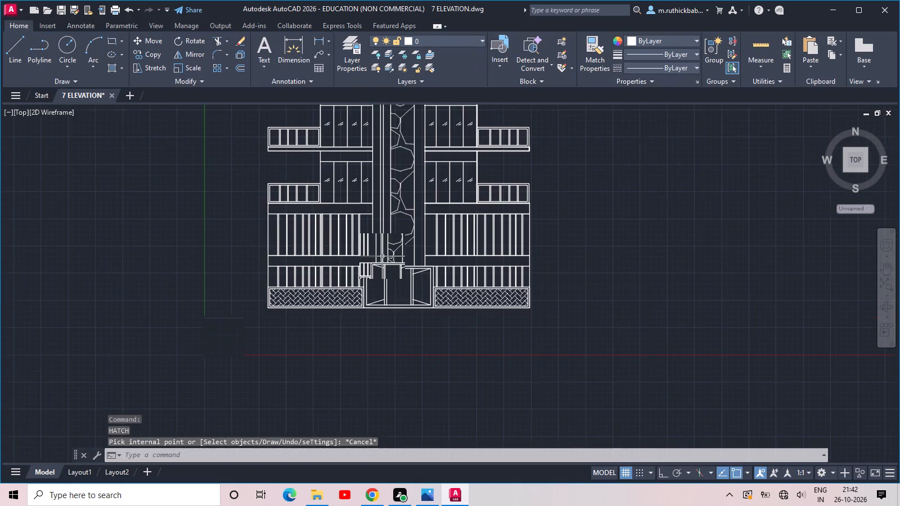
pyautogui.moveTo(382, 256); pyautogui.dragTo(316, 339, button='middle')
pyautogui.scroll(-1, 313, 339)
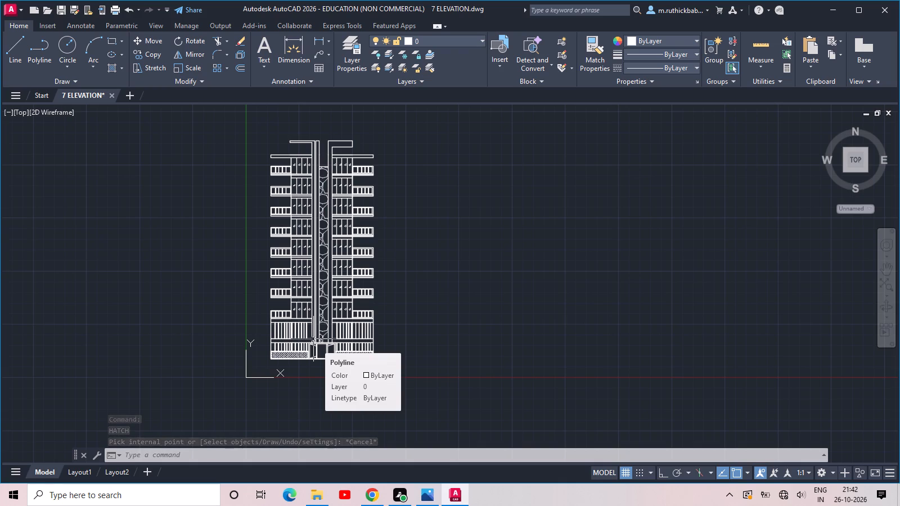
pyautogui.scroll(2, 313, 338)
pyautogui.moveTo(313, 338); pyautogui.dragTo(301, 373, button='middle')
pyautogui.scroll(-1, 313, 320)
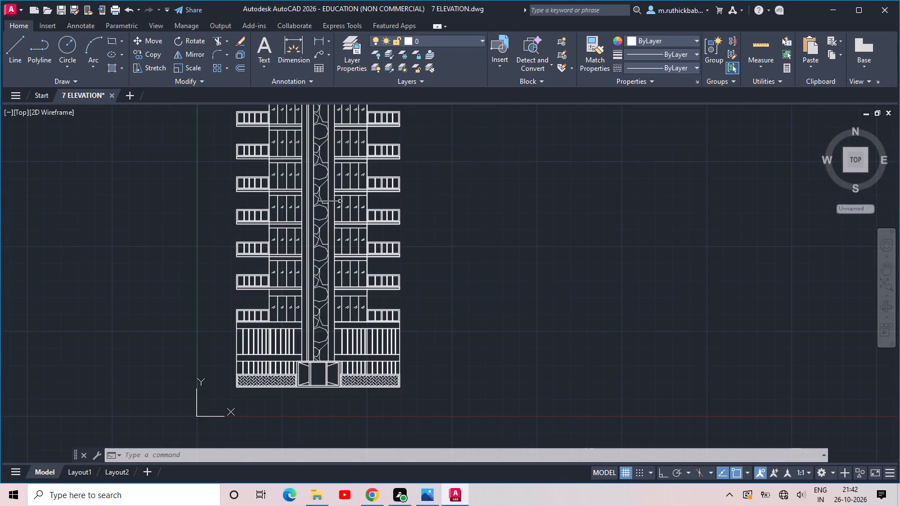
pyautogui.moveTo(340, 190); pyautogui.dragTo(317, 319, button='middle')
pyautogui.scroll(-1, 322, 227)
pyautogui.scroll(2, 306, 199)
pyautogui.moveTo(302, 197); pyautogui.dragTo(342, 175, button='middle')
pyautogui.scroll(2, 336, 173)
pyautogui.moveTo(280, 137); pyautogui.dragTo(525, 172, button='middle')
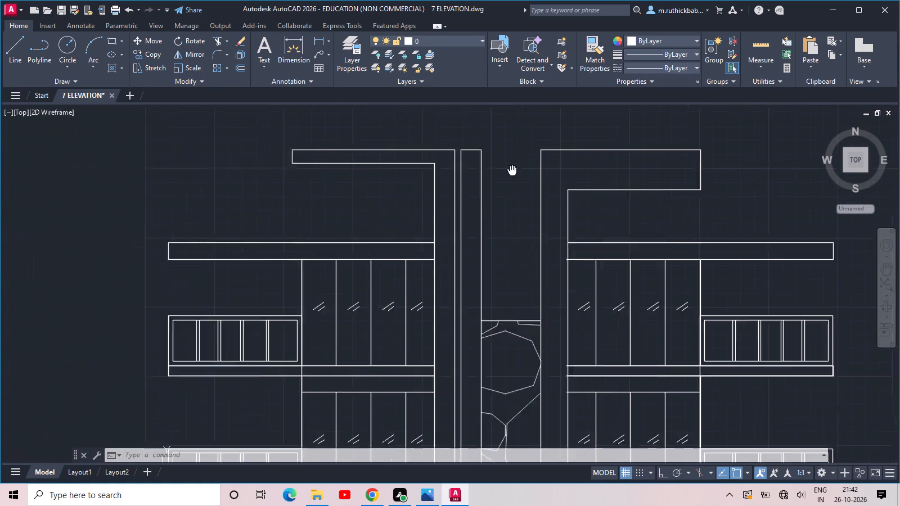
pyautogui.moveTo(525, 172); pyautogui.dragTo(532, 172, button='middle')
# Trim the vertical window-edge line where it crosses the two uppermost balcony slabs on the building's left side.
pyautogui.scroll(2, 275, 371)
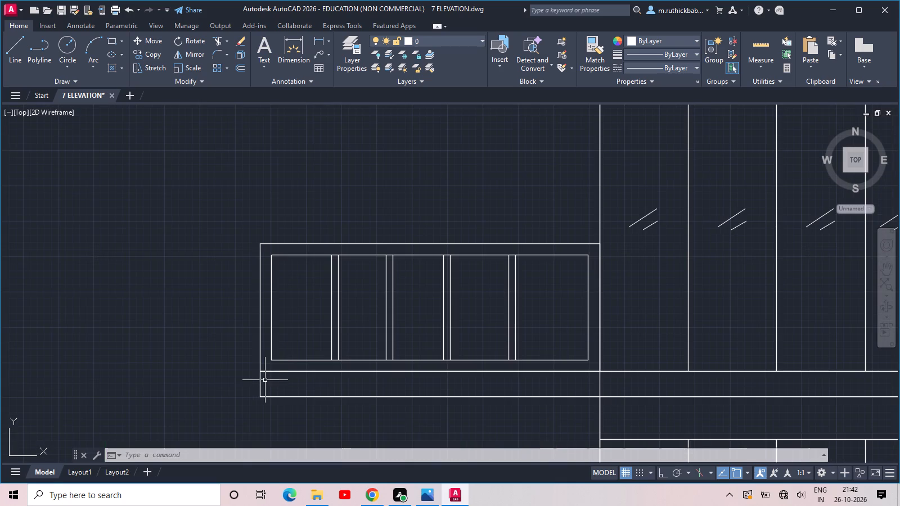
pyautogui.moveTo(384, 345); pyautogui.dragTo(262, 286, button='middle')
pyautogui.scroll(-1, 501, 293)
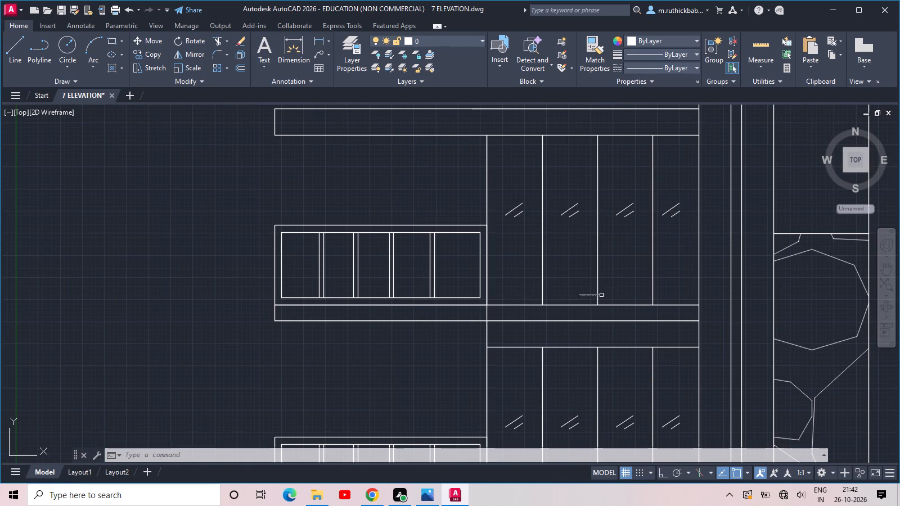
pyautogui.write('TR')
pyautogui.press('space')
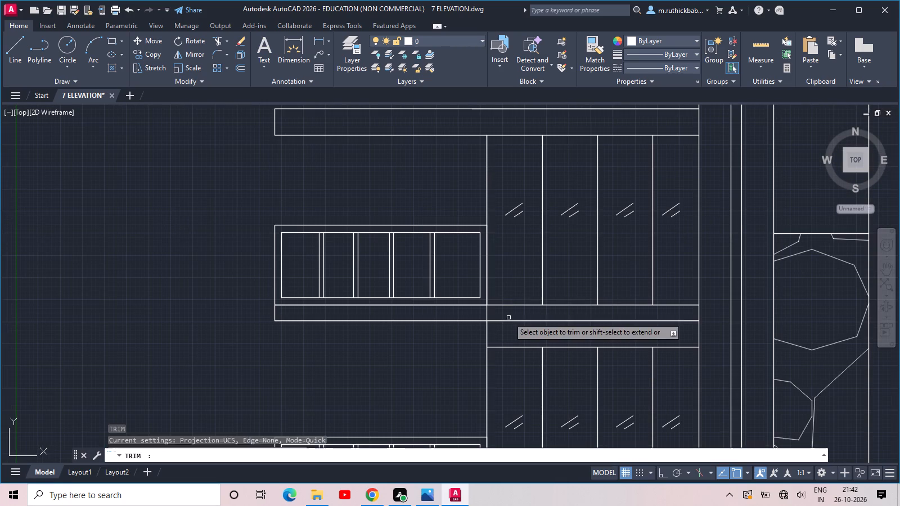
pyautogui.moveTo(508, 314); pyautogui.dragTo(503, 314)
pyautogui.click(480, 313)
pyautogui.scroll(-2, 480, 313)
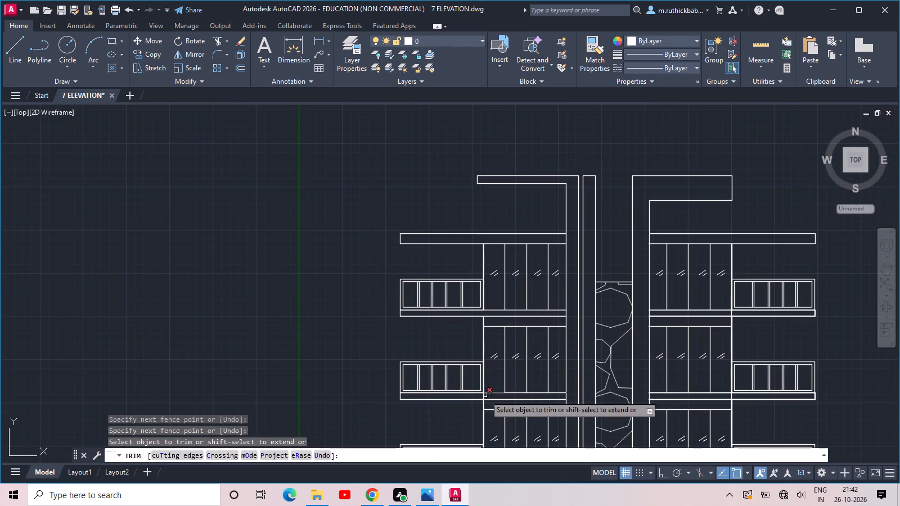
pyautogui.scroll(2, 483, 399)
pyautogui.click(484, 395)
# Trim the vertical window-edge line where it crosses the third and fourth balcony slabs from the top on the left side.
pyautogui.scroll(-2, 484, 391)
pyautogui.moveTo(488, 395); pyautogui.dragTo(460, 194, button='middle')
pyautogui.scroll(5, 452, 270)
pyautogui.click(481, 284)
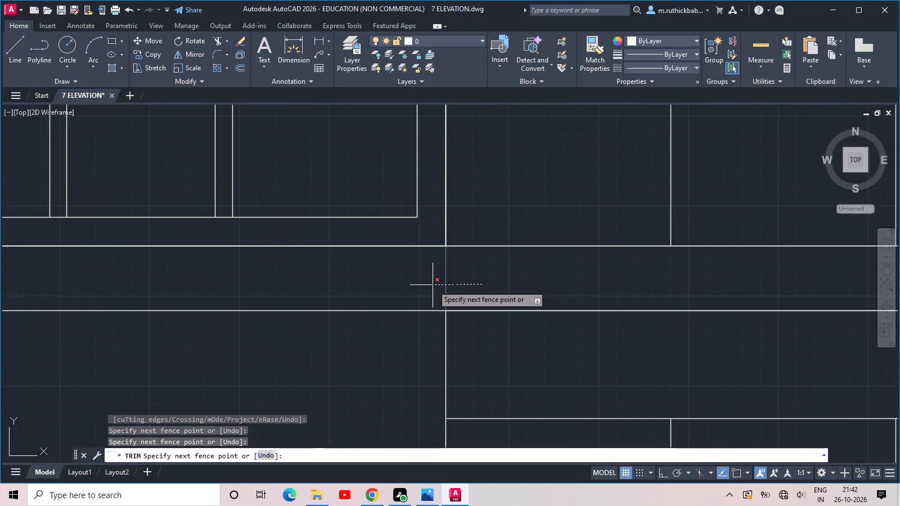
pyautogui.click(433, 285)
pyautogui.scroll(-2, 432, 285)
pyautogui.moveTo(450, 340); pyautogui.dragTo(452, 89, button='middle')
pyautogui.scroll(-1, 448, 144)
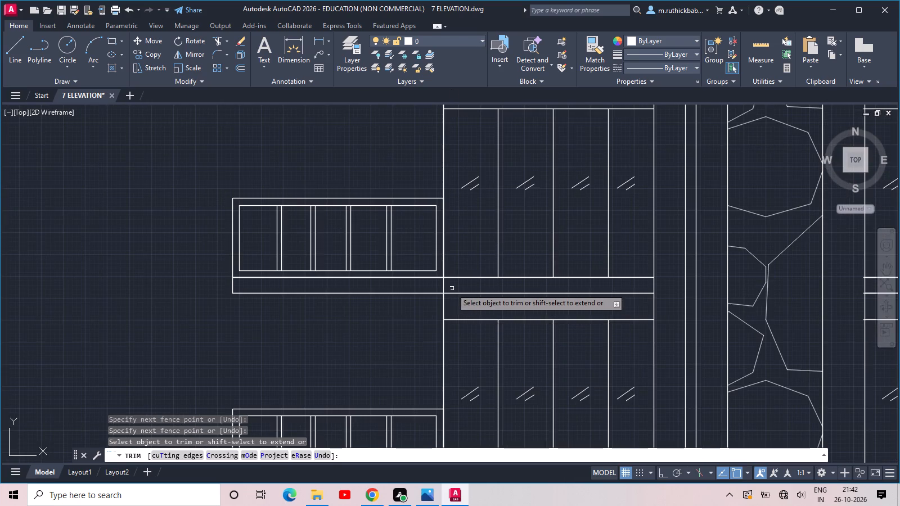
pyautogui.scroll(2, 448, 285)
pyautogui.click(448, 285)
pyautogui.click(401, 285)
# Trim the vertical window-edge line out of the next two balcony slabs further down the left side.
pyautogui.scroll(-2, 402, 283)
pyautogui.moveTo(428, 323); pyautogui.dragTo(430, 138, button='middle')
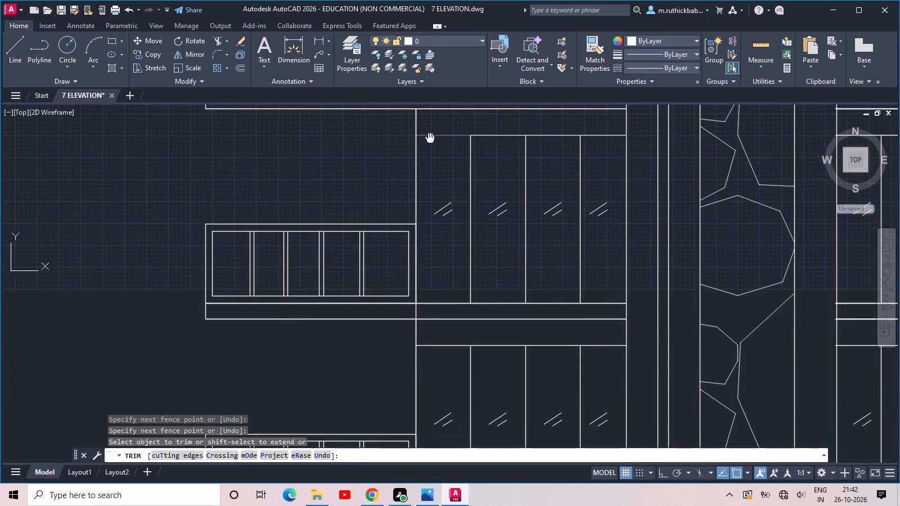
pyautogui.scroll(2, 420, 308)
pyautogui.click(418, 314)
pyautogui.click(395, 310)
pyautogui.scroll(-3, 395, 310)
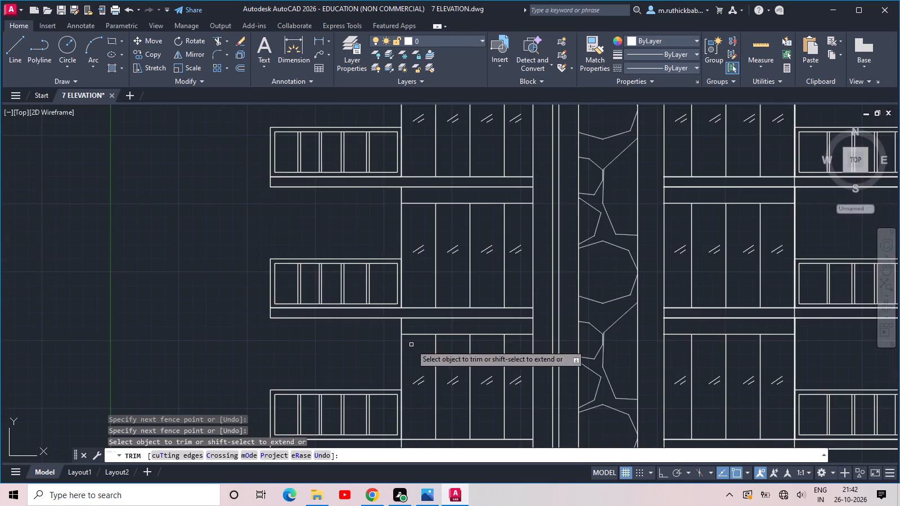
pyautogui.moveTo(411, 345); pyautogui.dragTo(419, 195, button='middle')
pyautogui.scroll(3, 415, 308)
pyautogui.moveTo(402, 266); pyautogui.dragTo(395, 266)
pyautogui.click(368, 272)
pyautogui.scroll(-3, 371, 267)
pyautogui.moveTo(390, 326); pyautogui.dragTo(412, 223, button='middle')
pyautogui.scroll(-1, 478, 286)
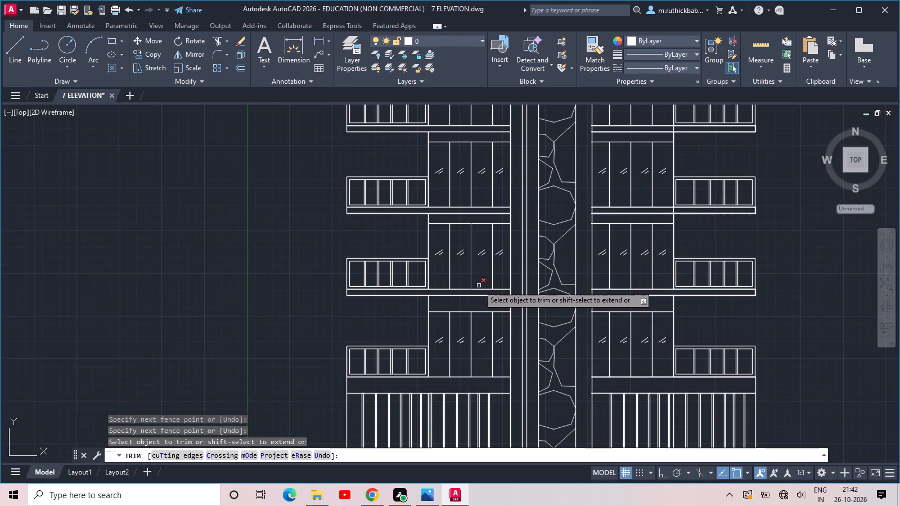
# Trim away the duplicate vertical line along the outer window edge on two lower storeys of the right side.
pyautogui.moveTo(479, 286); pyautogui.dragTo(389, 214, button='middle')
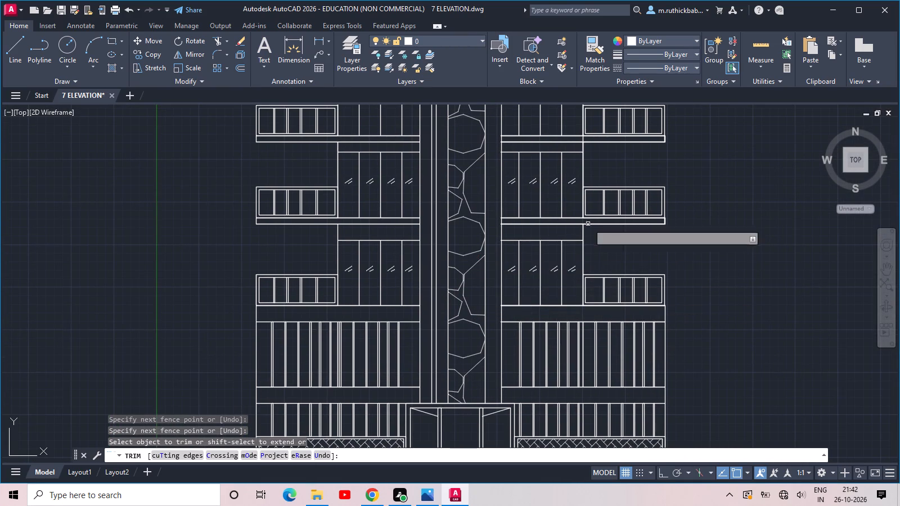
pyautogui.scroll(4, 586, 221)
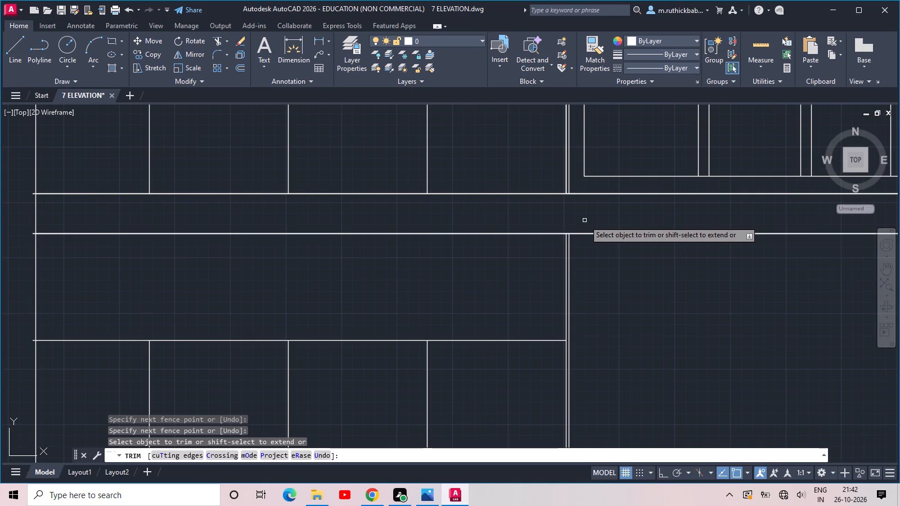
pyautogui.click(569, 256)
pyautogui.scroll(-2, 573, 245)
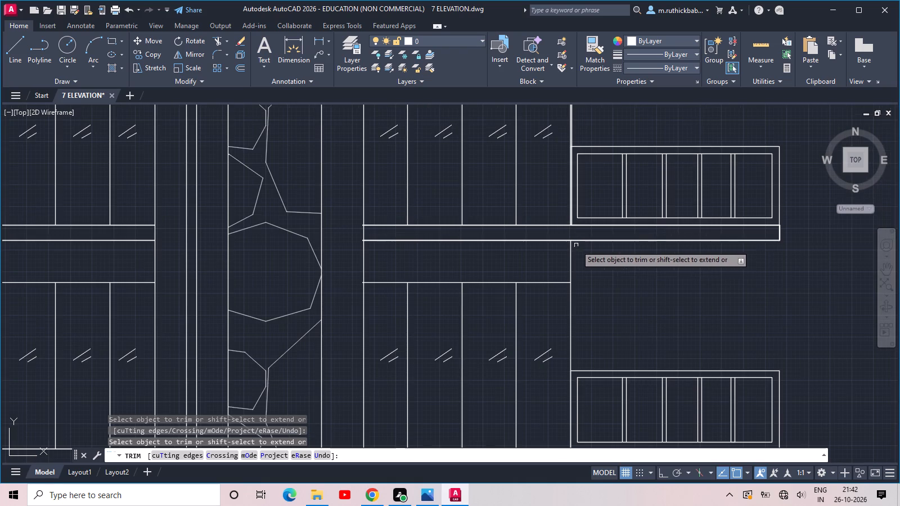
pyautogui.moveTo(570, 187); pyautogui.dragTo(571, 423, button='middle')
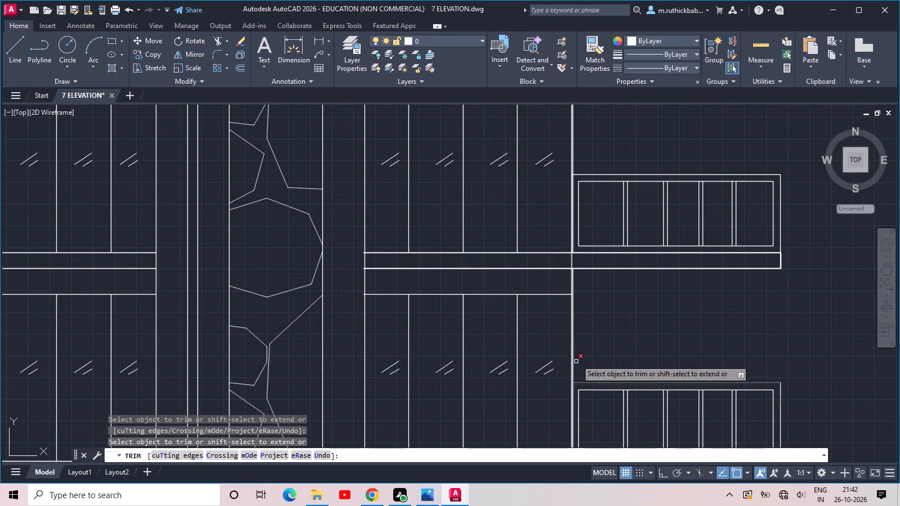
pyautogui.scroll(3, 570, 323)
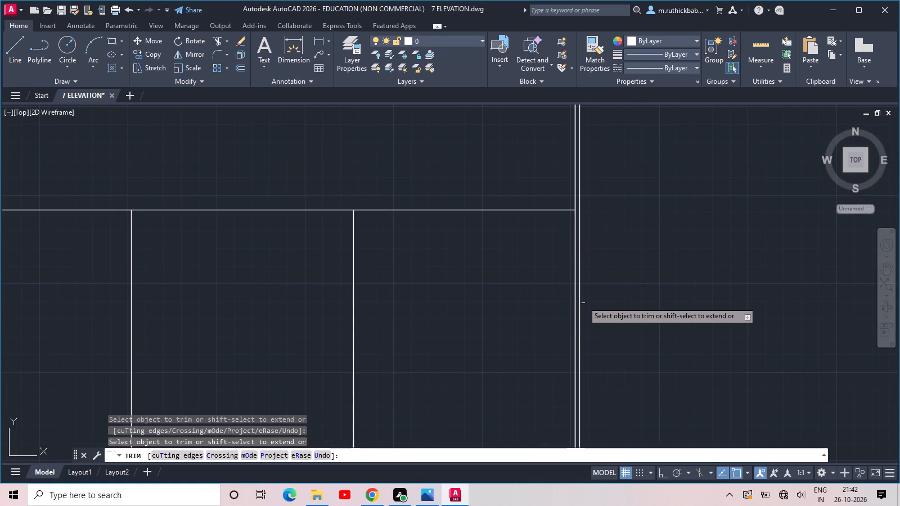
pyautogui.click(579, 290)
pyautogui.scroll(-2, 580, 286)
# Trim the vertical line crossing the next right-side balcony slab up and the duplicate line beside the railing above it.
pyautogui.moveTo(578, 264); pyautogui.dragTo(569, 340, button='middle')
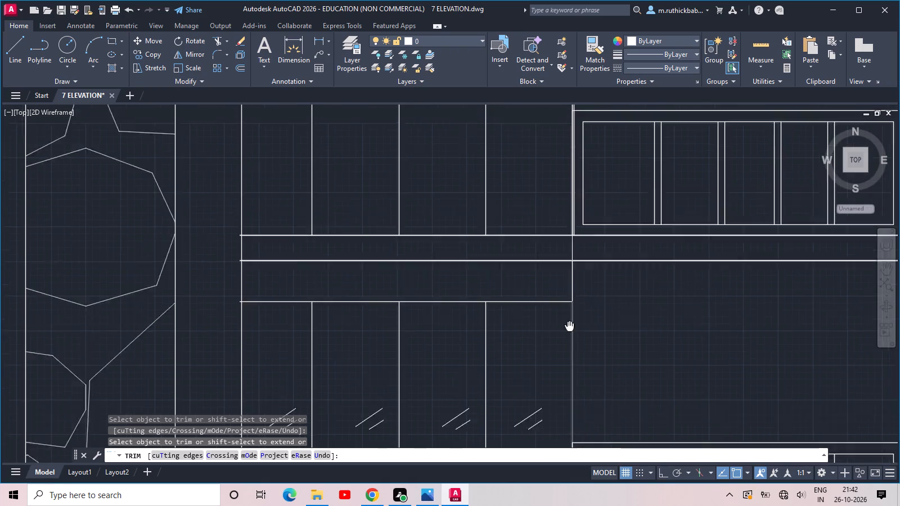
pyautogui.moveTo(569, 340); pyautogui.dragTo(567, 433, button='middle')
pyautogui.scroll(2, 577, 374)
pyautogui.click(572, 384)
pyautogui.click(532, 374)
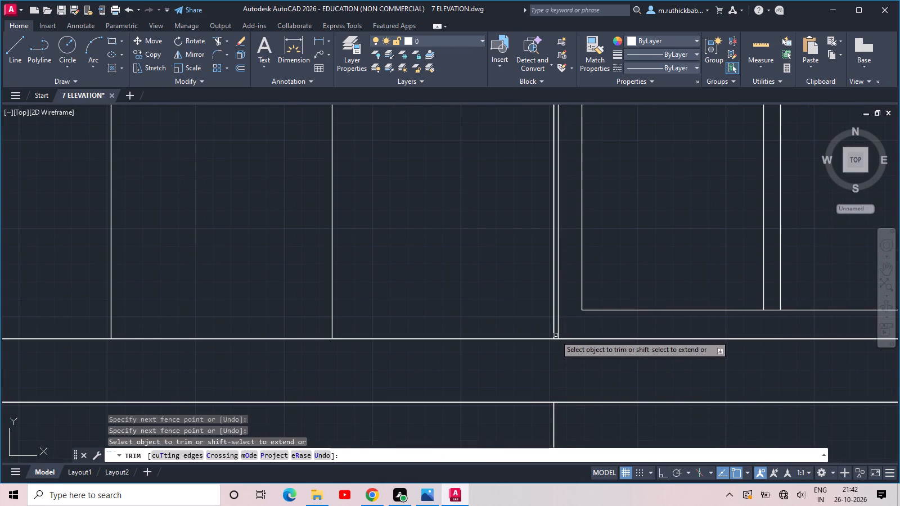
pyautogui.click(558, 330)
pyautogui.scroll(-3, 558, 325)
# Trim away the duplicate vertical line beside the next right-side railing up and below the slab above.
pyautogui.moveTo(522, 248); pyautogui.dragTo(517, 450, button='middle')
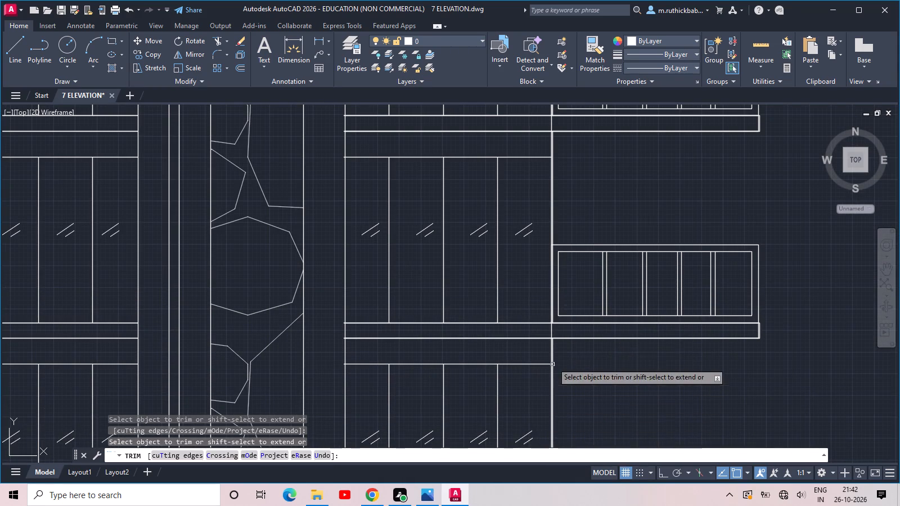
pyautogui.scroll(4, 547, 311)
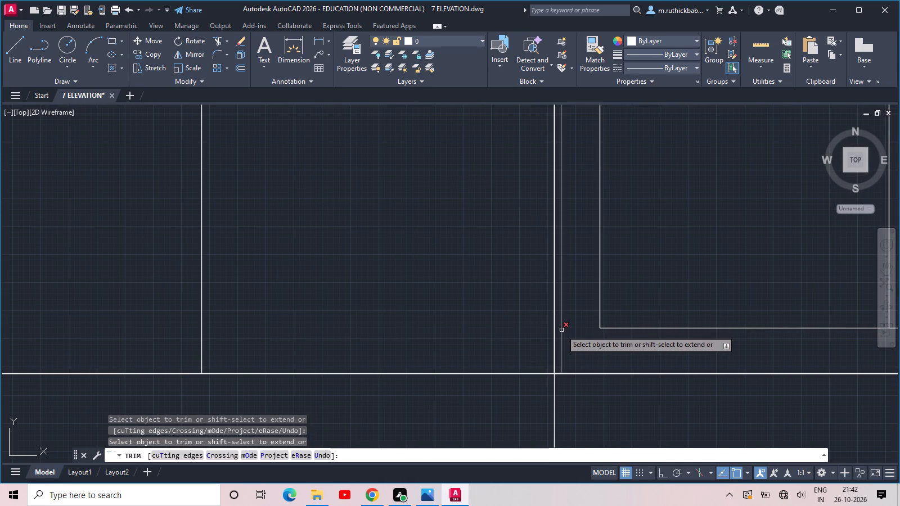
pyautogui.click(561, 331)
pyautogui.scroll(-3, 561, 323)
pyautogui.moveTo(534, 299); pyautogui.dragTo(500, 502, button='middle')
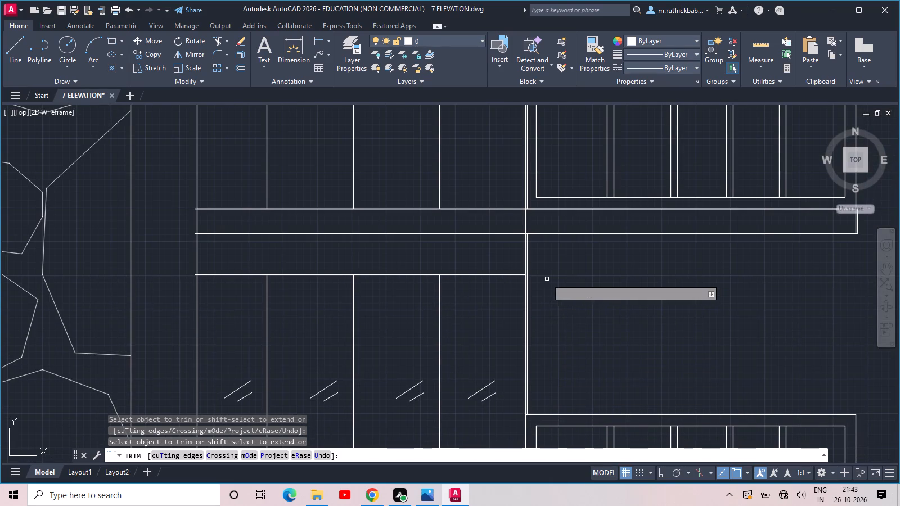
pyautogui.click(529, 262)
# Trim the vertical line crossing the right-side balcony slab and the duplicate line below the next slab up.
pyautogui.moveTo(529, 256); pyautogui.dragTo(524, 298, button='middle')
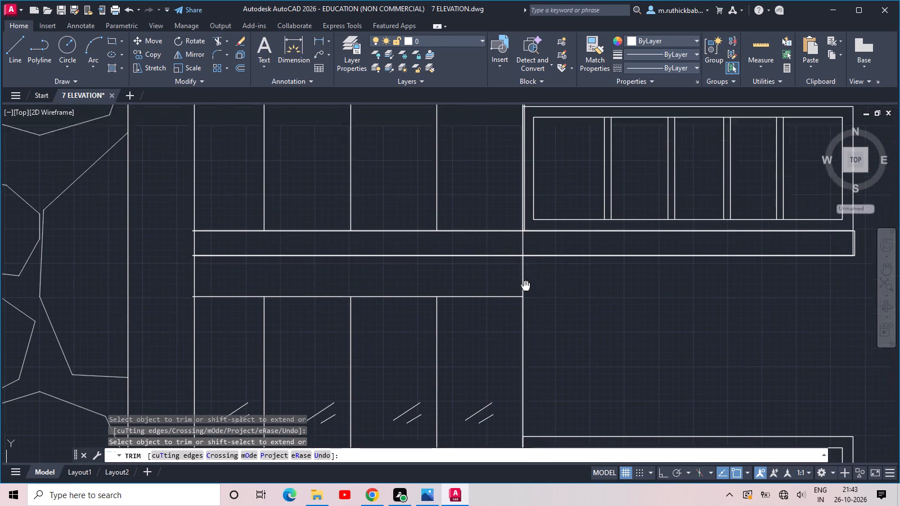
pyautogui.moveTo(524, 298); pyautogui.dragTo(505, 484, button='middle')
pyautogui.moveTo(505, 457); pyautogui.dragTo(504, 417, button='middle')
pyautogui.moveTo(503, 412); pyautogui.dragTo(511, 293, button='middle')
pyautogui.click(523, 326)
pyautogui.click(496, 328)
pyautogui.moveTo(501, 279); pyautogui.dragTo(489, 454, button='middle')
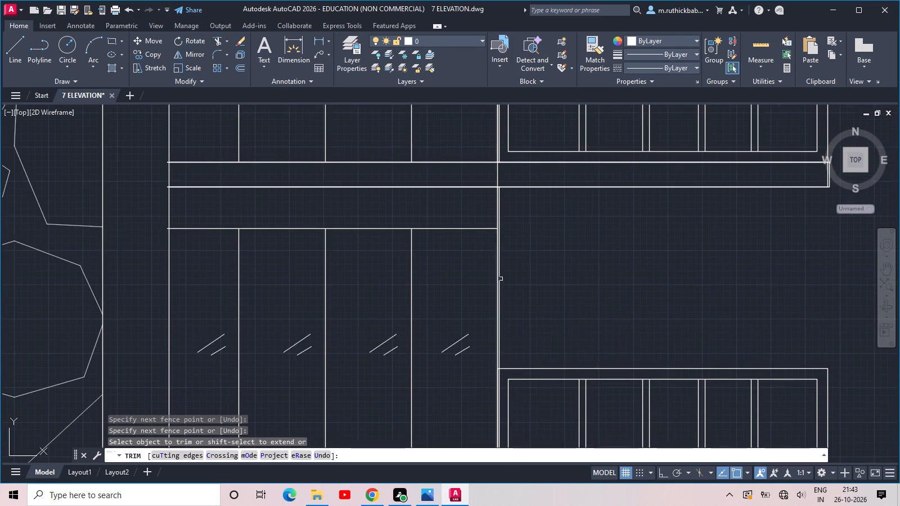
pyautogui.click(498, 206)
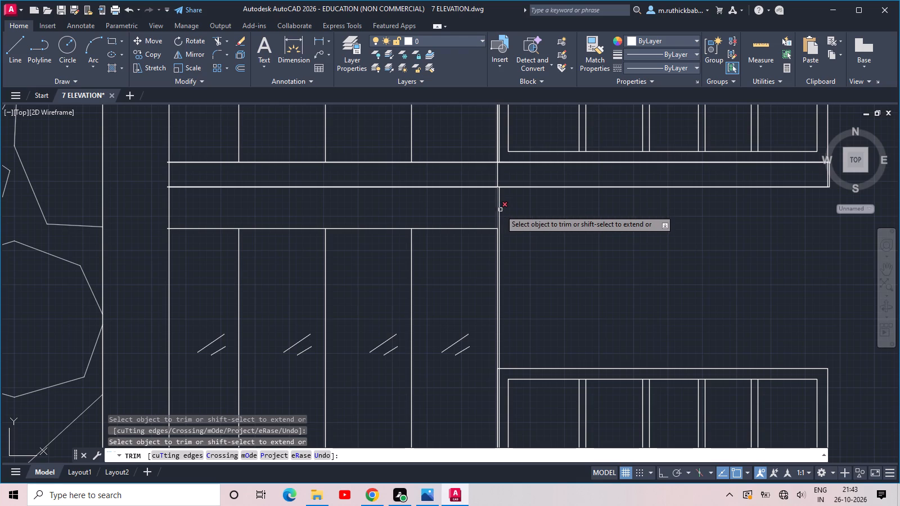
pyautogui.click(500, 211)
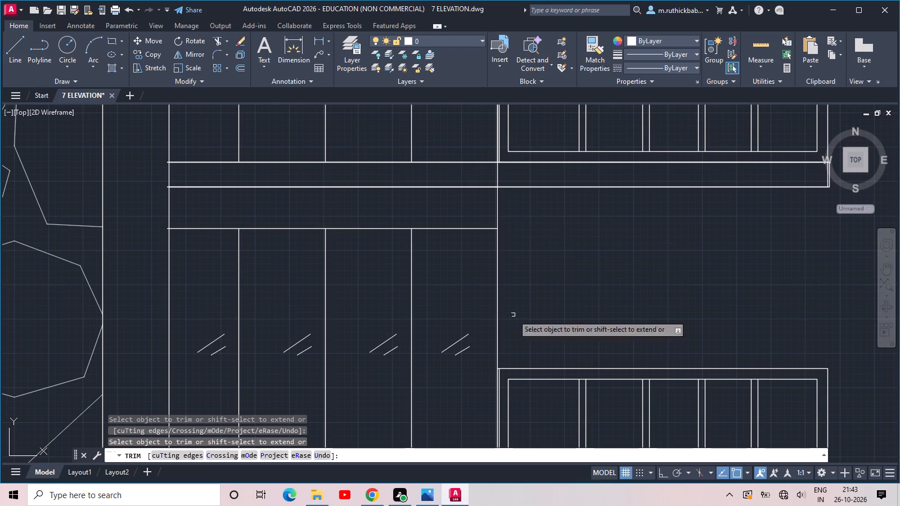
# Trim the duplicate line beside two successive right-side railings and the vertical line crossing the upper one's slab.
pyautogui.moveTo(501, 419); pyautogui.dragTo(494, 323, button='middle')
pyautogui.scroll(2, 493, 315)
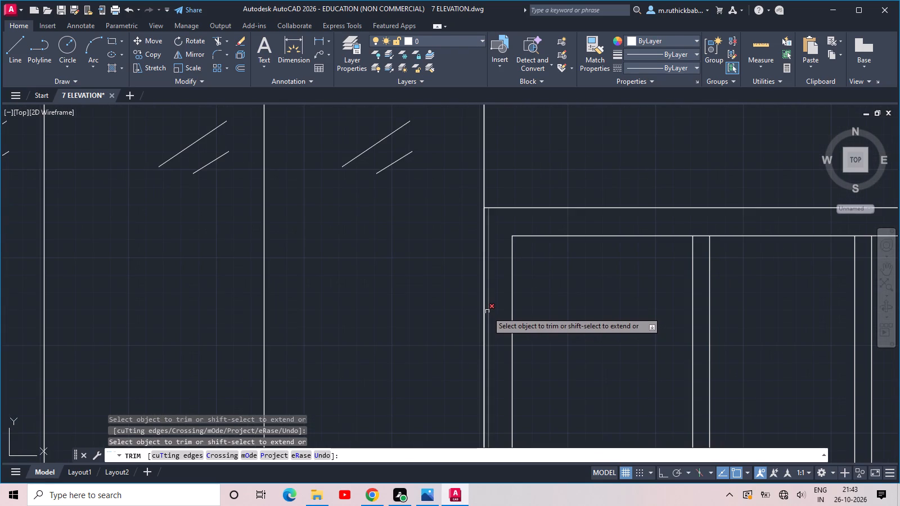
pyautogui.click(487, 311)
pyautogui.scroll(-2, 493, 293)
pyautogui.moveTo(490, 256); pyautogui.dragTo(523, 482, button='middle')
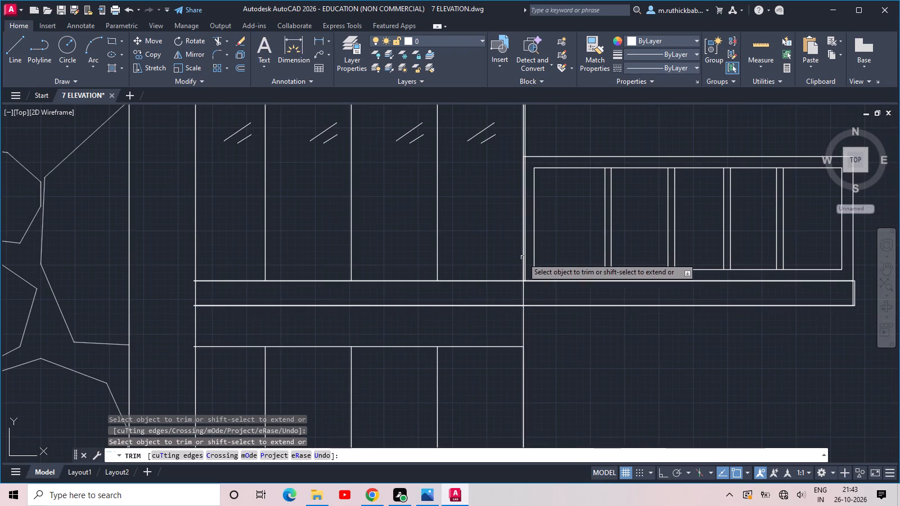
pyautogui.scroll(2, 530, 260)
pyautogui.click(519, 275)
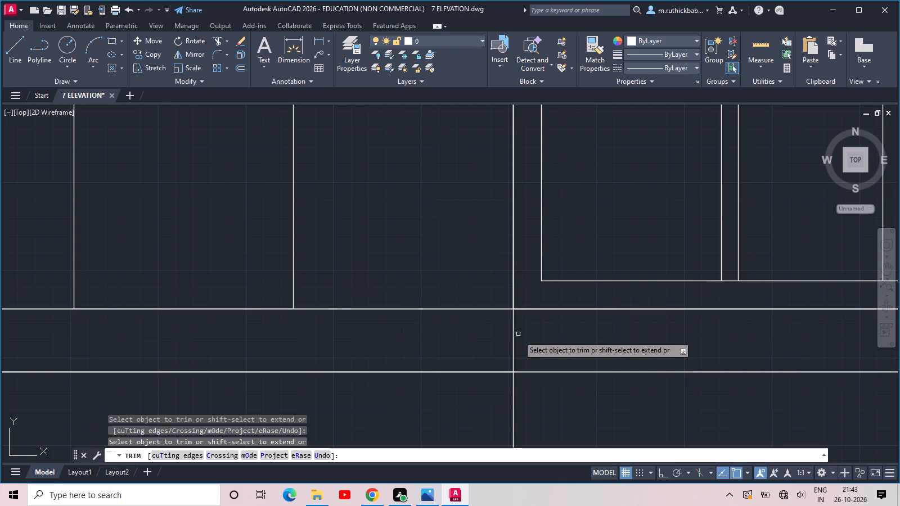
pyautogui.click(518, 340)
pyautogui.click(495, 341)
# On the next right-side storey up, trim the duplicate window-edge line and the vertical line crossing the balcony slab.
pyautogui.scroll(-2, 498, 306)
pyautogui.moveTo(492, 268); pyautogui.dragTo(430, 503, button='middle')
pyautogui.scroll(3, 464, 329)
pyautogui.click(393, 315)
pyautogui.scroll(-2, 394, 313)
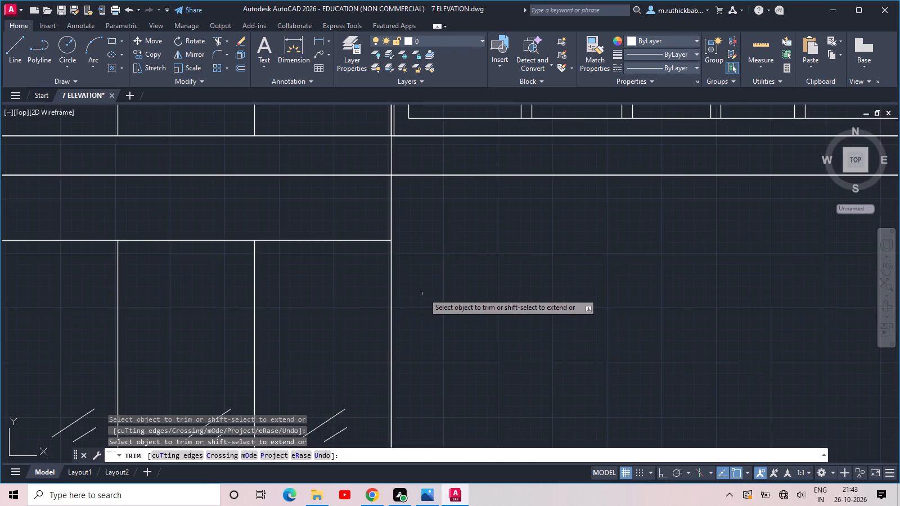
pyautogui.moveTo(427, 296); pyautogui.dragTo(512, 436, button='middle')
pyautogui.click(498, 303)
pyautogui.click(443, 296)
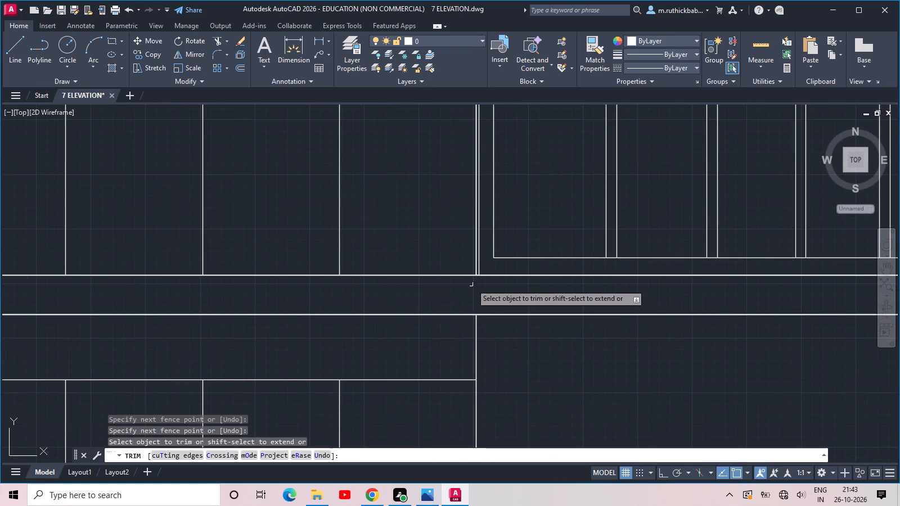
pyautogui.scroll(3, 474, 277)
pyautogui.click(472, 261)
# Trim the duplicate line above the right-side railing and the vertical line crossing the next balcony slab up.
pyautogui.scroll(-3, 471, 261)
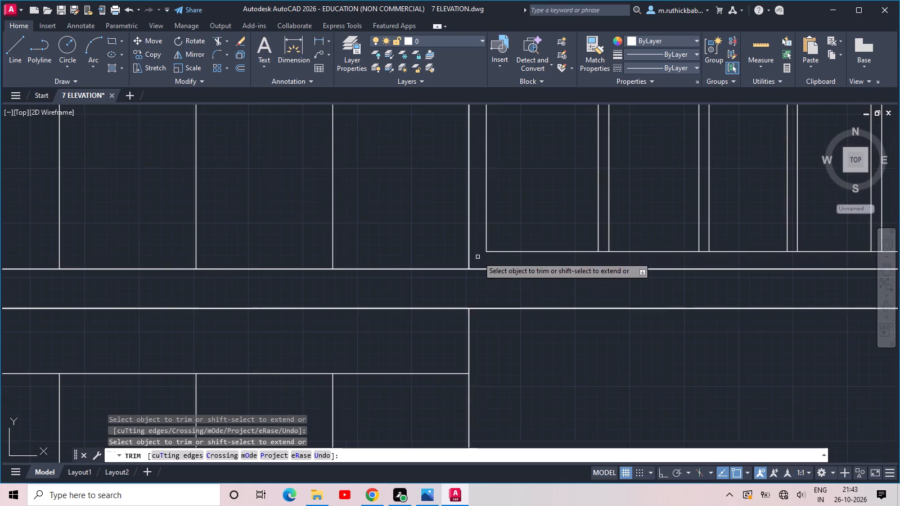
pyautogui.moveTo(481, 261); pyautogui.dragTo(499, 486, button='middle')
pyautogui.scroll(-1, 500, 497)
pyautogui.scroll(-2, 507, 234)
pyautogui.scroll(2, 501, 221)
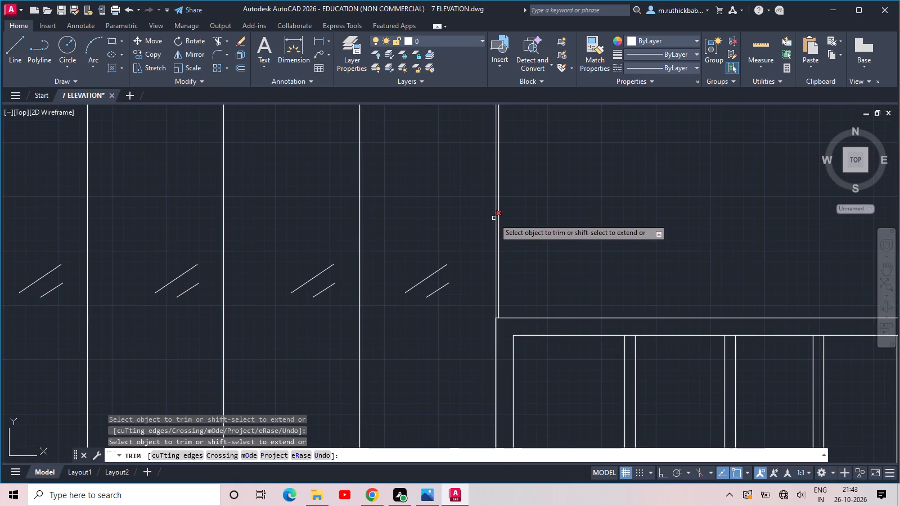
pyautogui.click(499, 216)
pyautogui.moveTo(501, 245); pyautogui.dragTo(514, 387, button='middle')
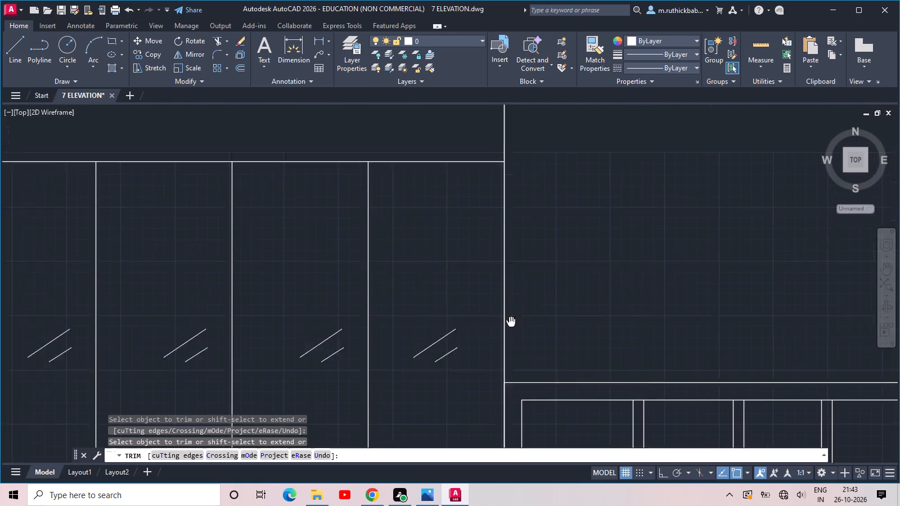
pyautogui.moveTo(514, 387); pyautogui.dragTo(543, 492, button='middle')
pyautogui.doubleClick(534, 261)
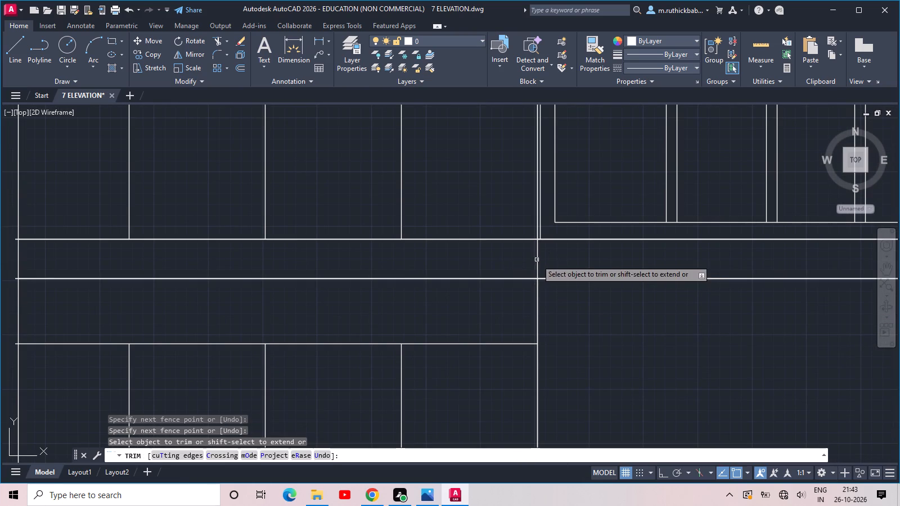
pyautogui.click(542, 256)
pyautogui.click(534, 256)
# On the top right-side storey, trim the duplicate window-edge line beside the railing and the duplicate line above the railing.
pyautogui.moveTo(536, 255); pyautogui.dragTo(494, 306, button='middle')
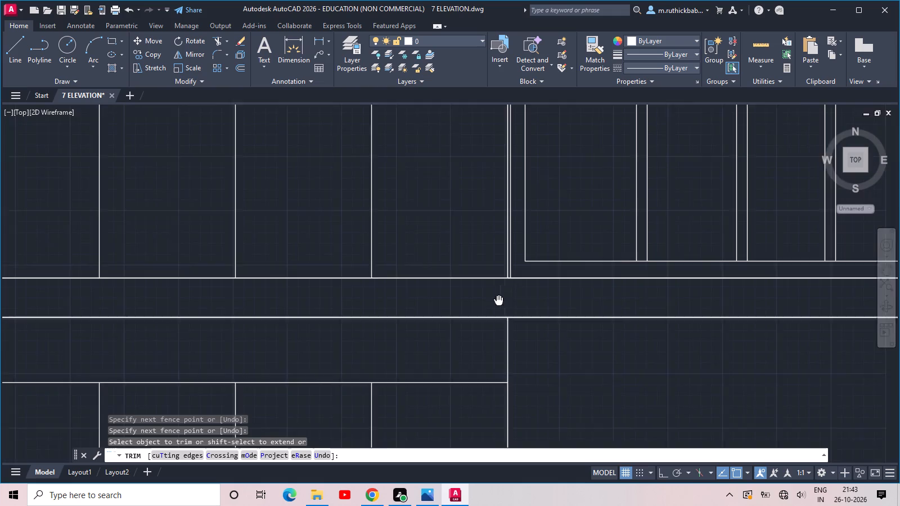
pyautogui.moveTo(494, 306); pyautogui.dragTo(487, 313, button='middle')
pyautogui.scroll(3, 491, 295)
pyautogui.click(489, 292)
pyautogui.scroll(-3, 488, 288)
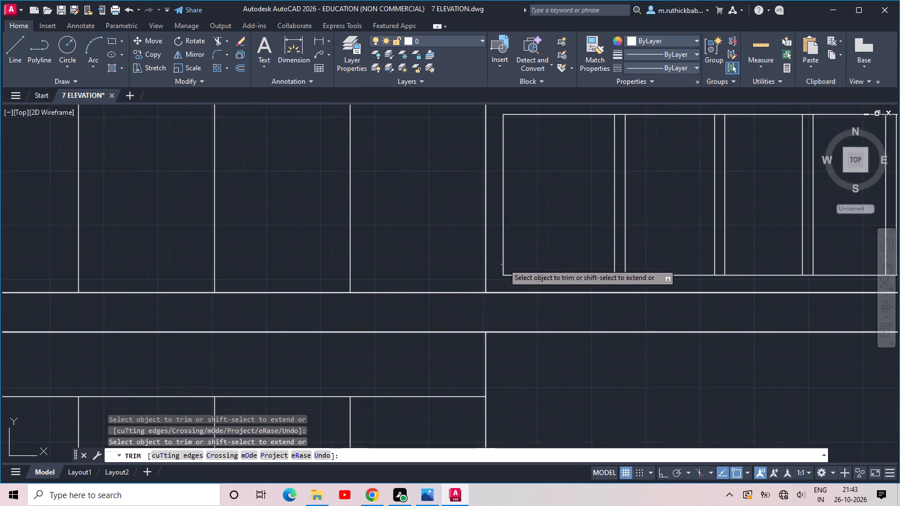
pyautogui.moveTo(502, 256); pyautogui.dragTo(507, 428, button='middle')
pyautogui.scroll(2, 500, 253)
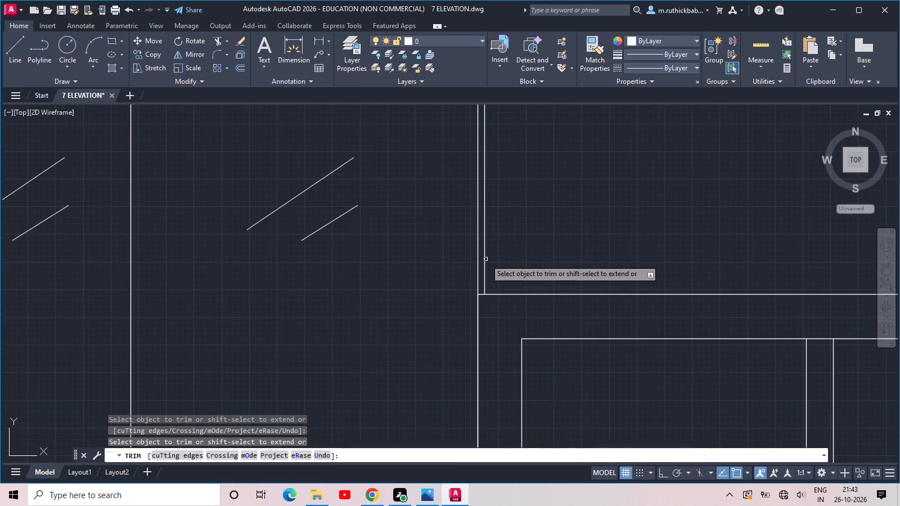
pyautogui.click(484, 260)
pyautogui.scroll(-3, 485, 260)
pyautogui.moveTo(502, 241); pyautogui.dragTo(541, 381, button='middle')
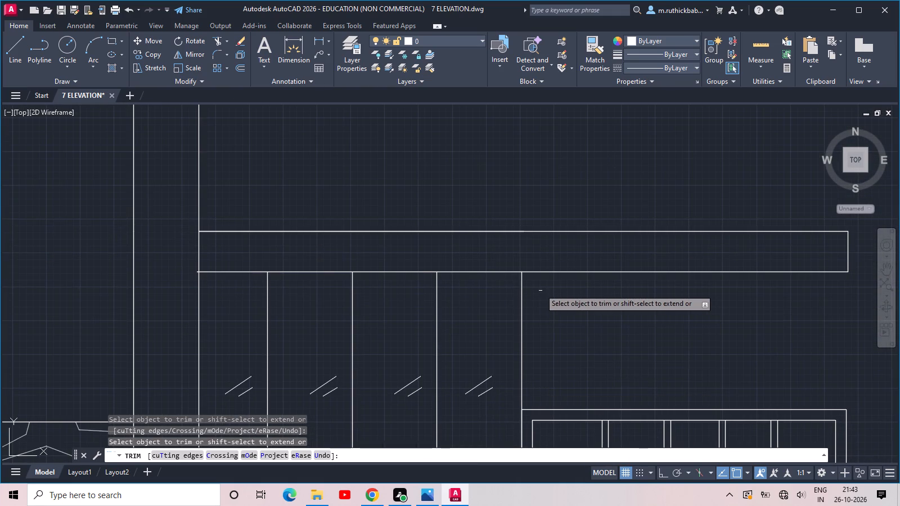
# Fence-trim the slab line ends projecting past the central column's right-side edge, from the top slab down to the lowest storey band.
pyautogui.scroll(-3, 539, 288)
pyautogui.scroll(5, 400, 285)
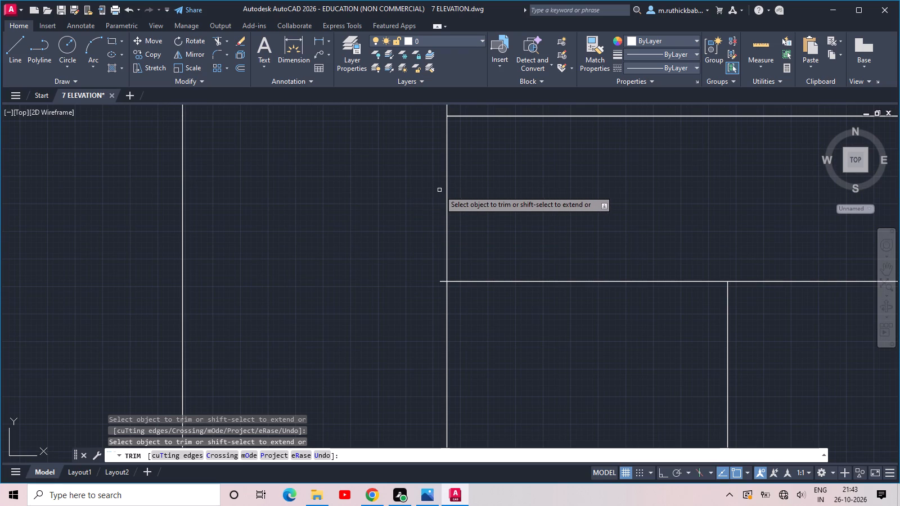
pyautogui.click(440, 193)
pyautogui.scroll(-5, 428, 286)
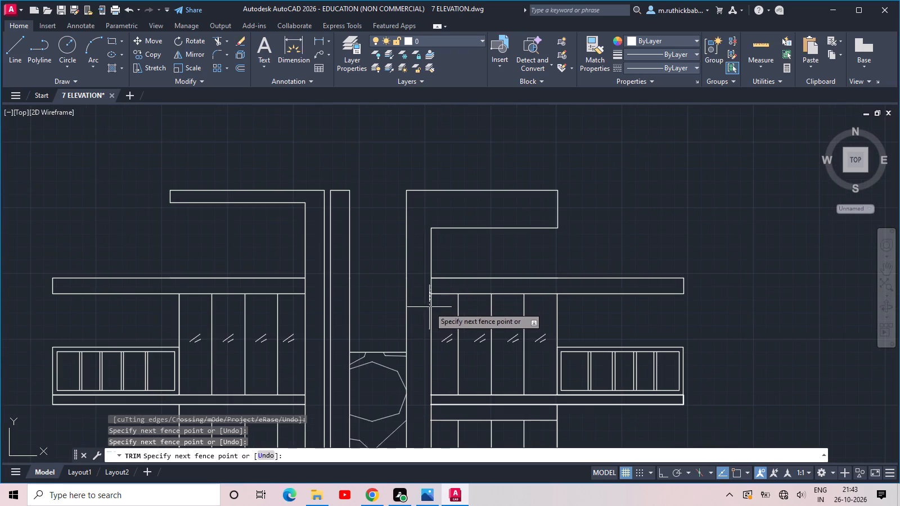
pyautogui.moveTo(428, 315); pyautogui.dragTo(453, 147, button='middle')
pyautogui.scroll(-2, 457, 288)
pyautogui.scroll(-1, 454, 354)
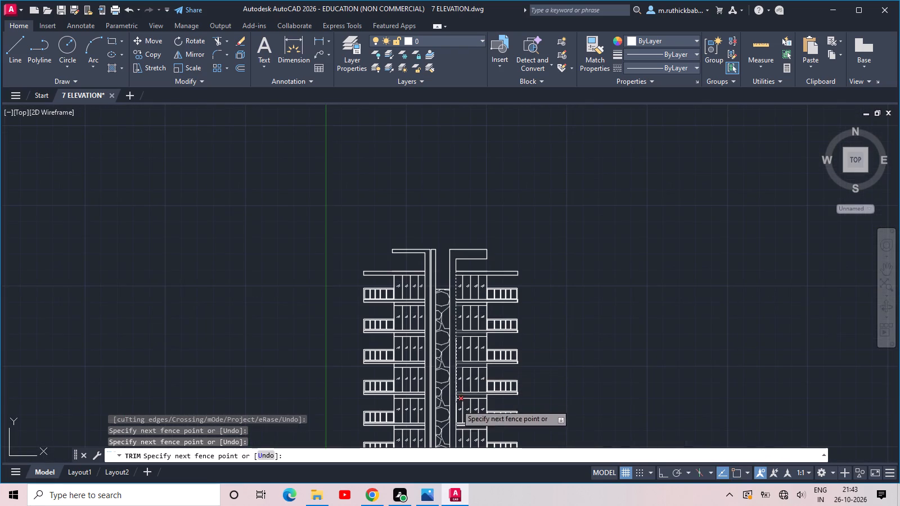
pyautogui.moveTo(456, 404); pyautogui.dragTo(456, 196, button='middle')
pyautogui.scroll(2, 453, 336)
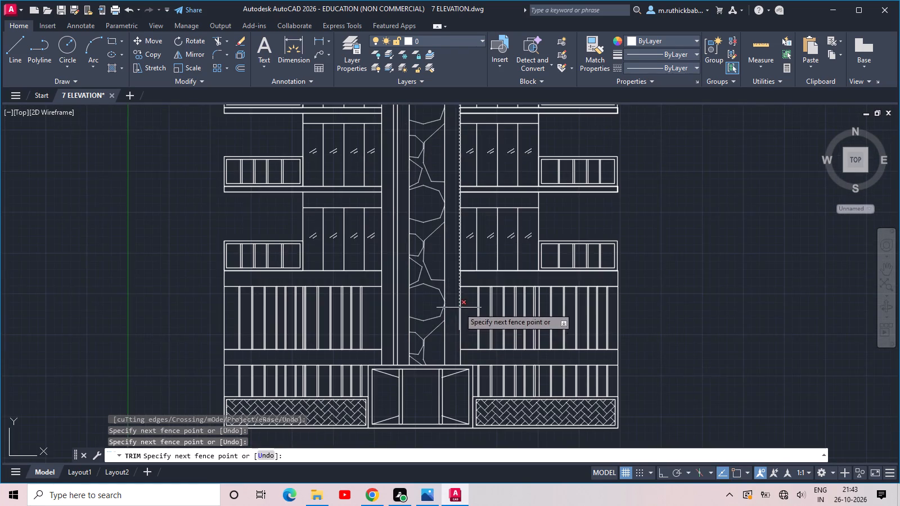
pyautogui.scroll(4, 459, 306)
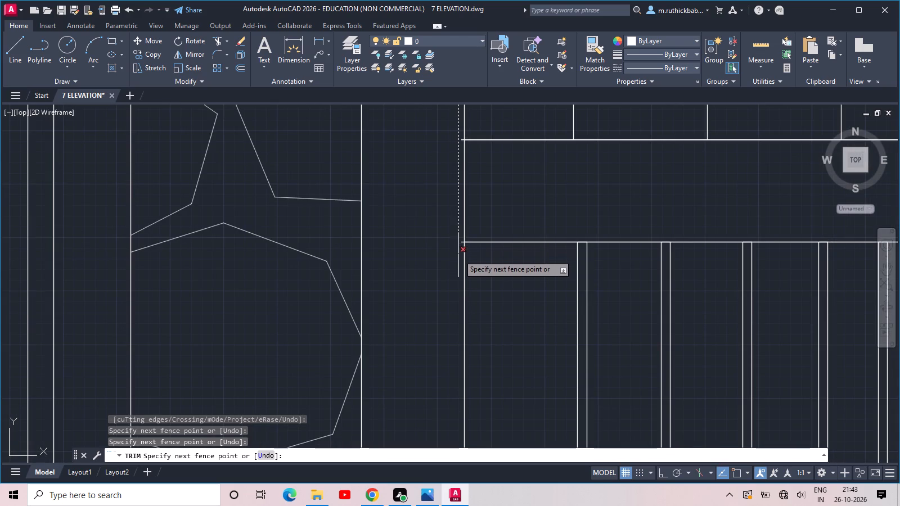
pyautogui.click(462, 261)
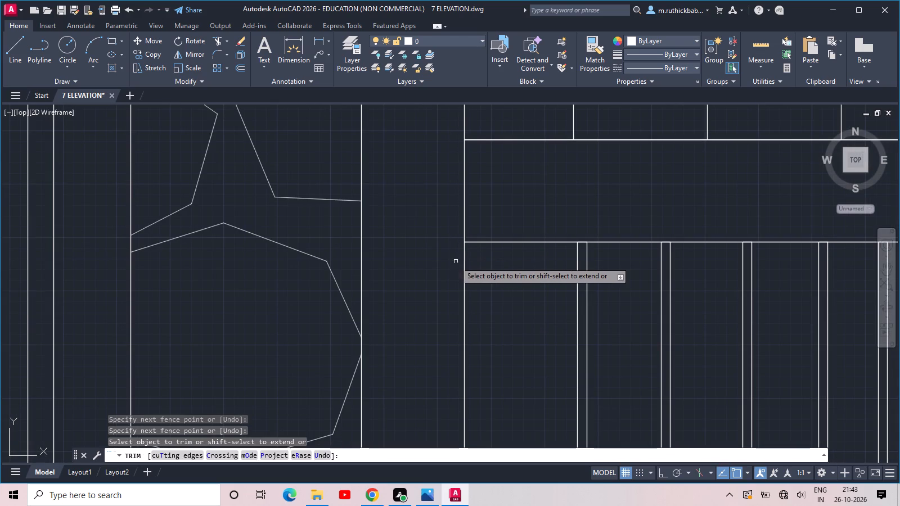
# Save the elevation drawing.
pyautogui.scroll(-5, 446, 258)
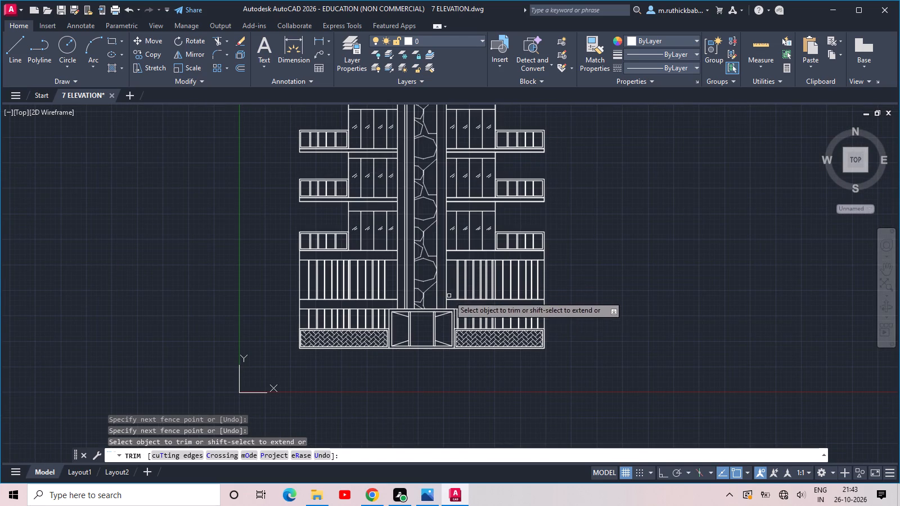
pyautogui.hotkey('ctrl', 's')
pyautogui.hotkey('ctrl', 's')
pyautogui.hotkey('ctrl', 's')
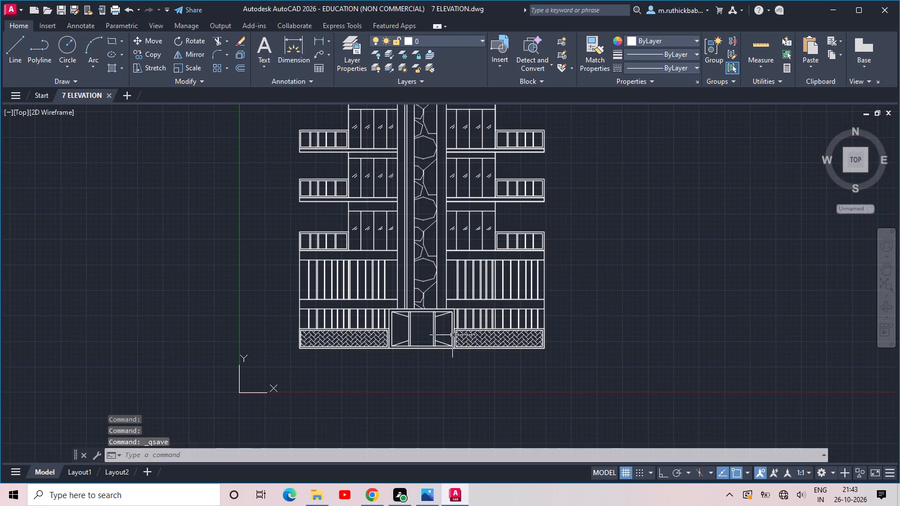
pyautogui.press('Escape')
pyautogui.press('Escape')
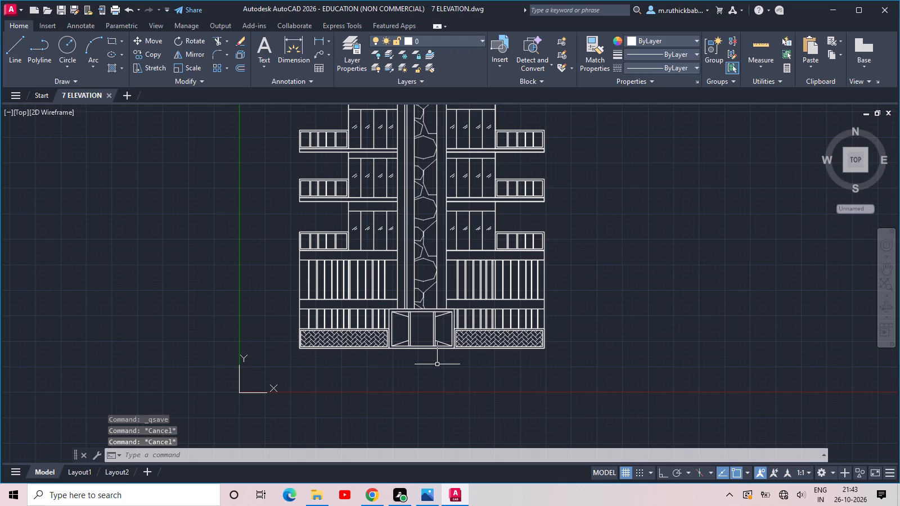
# Hatch the middle bay of the ground-floor entrance with the CROSS pattern.
pyautogui.moveTo(437, 364); pyautogui.dragTo(405, 300, button='middle')
pyautogui.scroll(2, 403, 258)
pyautogui.scroll(1, 349, 267)
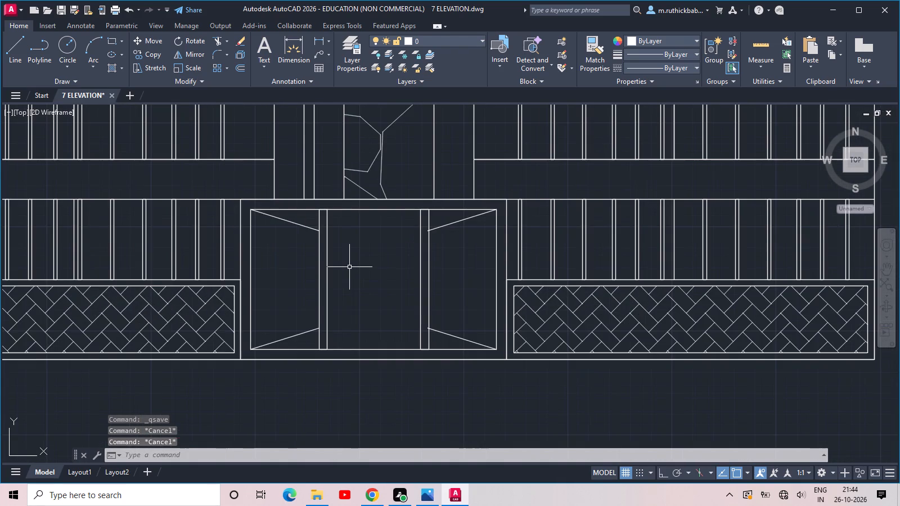
pyautogui.moveTo(349, 267); pyautogui.dragTo(404, 263, button='middle')
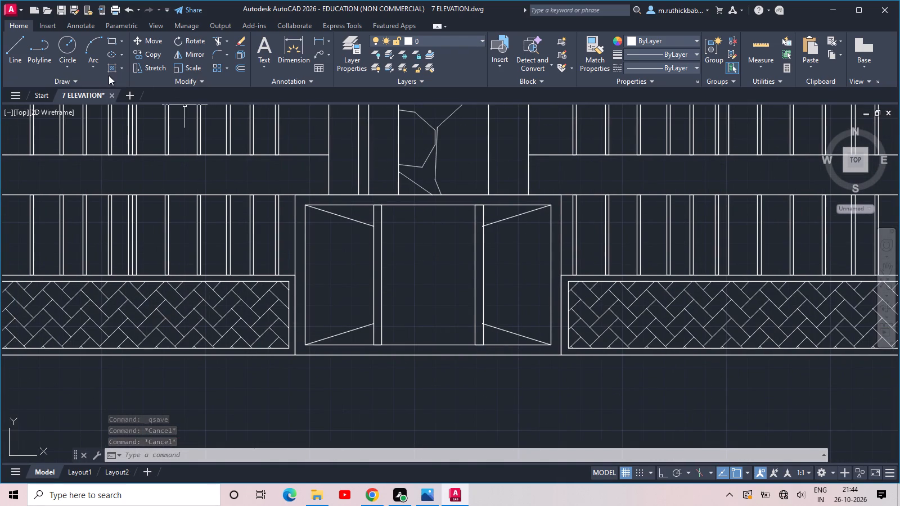
pyautogui.click(112, 69)
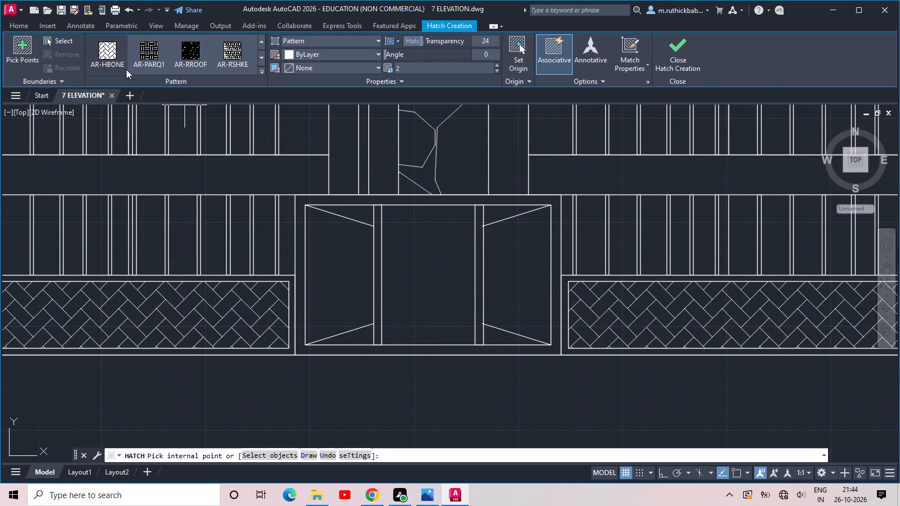
pyautogui.scroll(2, 152, 55)
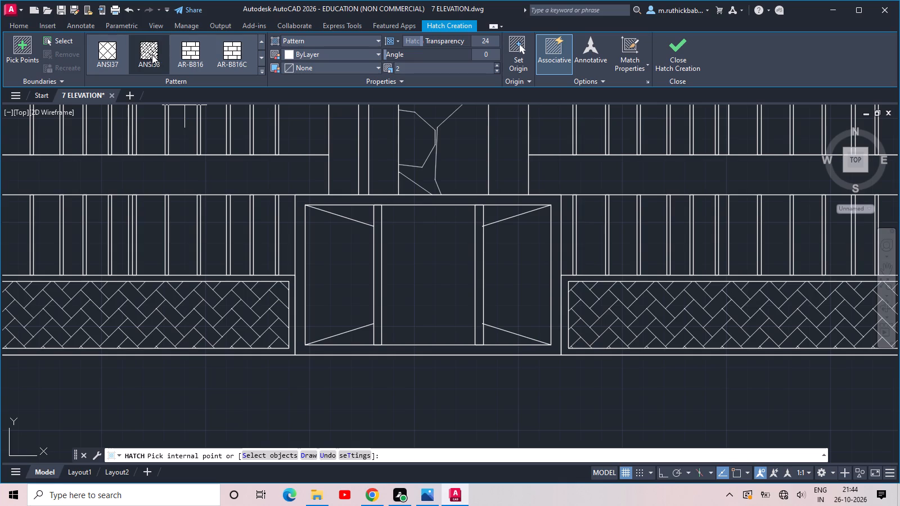
pyautogui.scroll(-2, 152, 55)
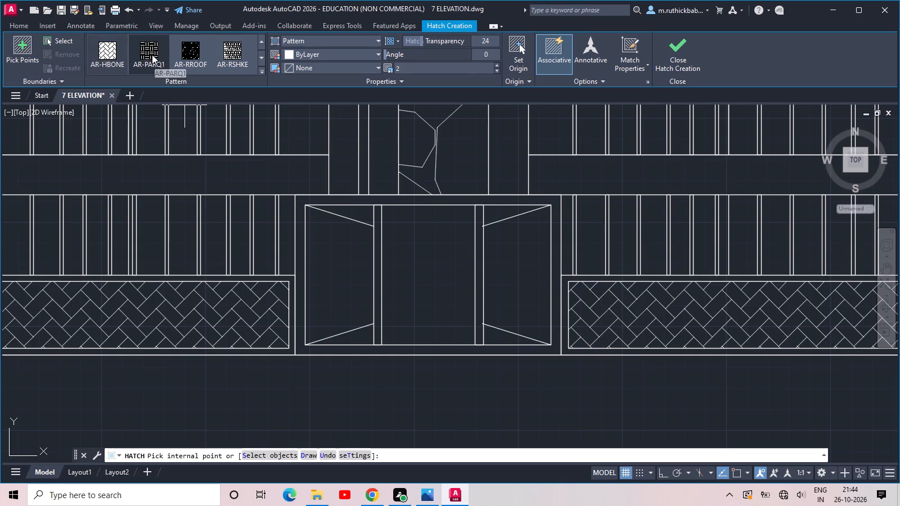
pyautogui.scroll(-2, 152, 55)
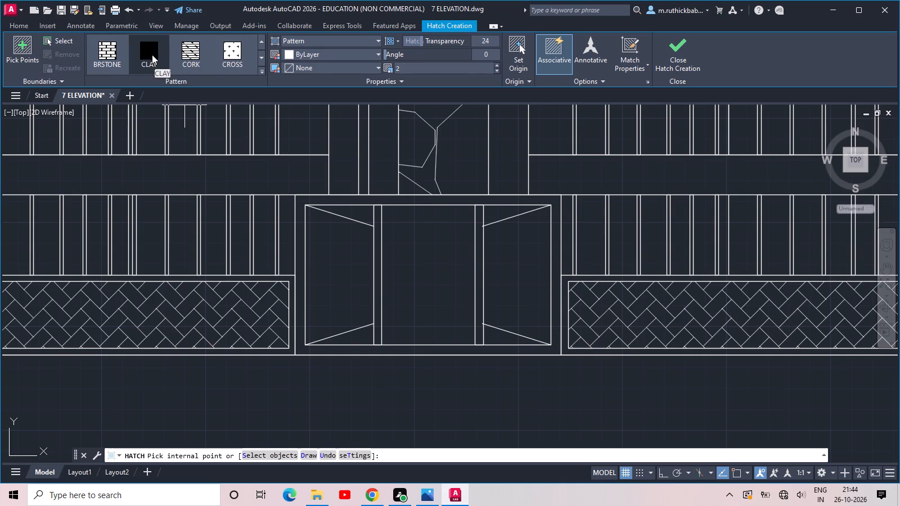
pyautogui.click(236, 55)
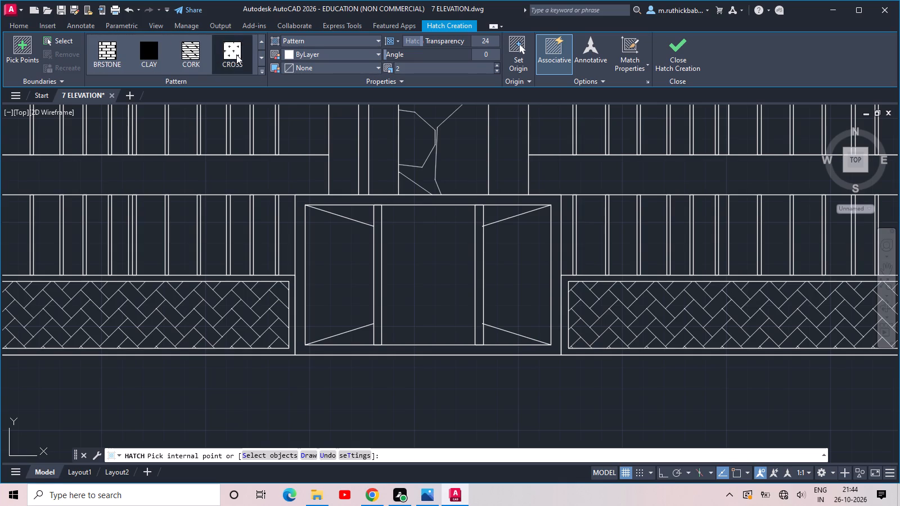
pyautogui.click(424, 282)
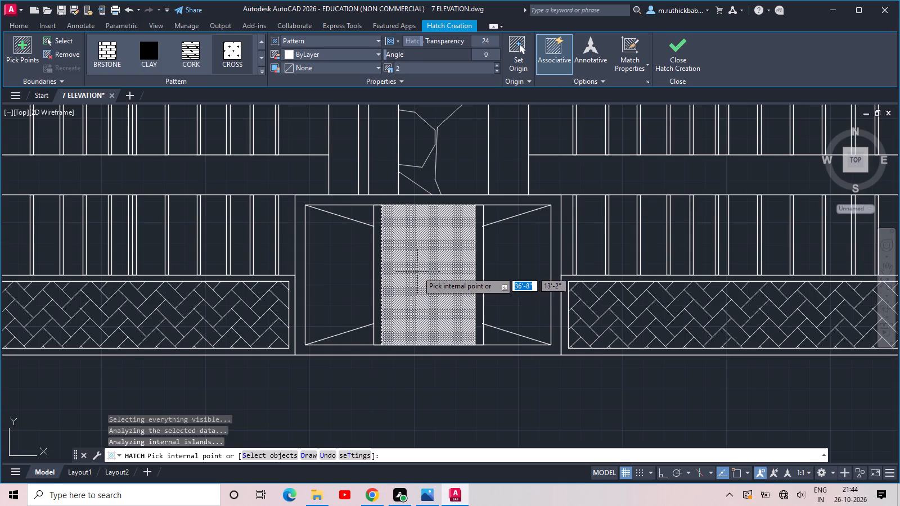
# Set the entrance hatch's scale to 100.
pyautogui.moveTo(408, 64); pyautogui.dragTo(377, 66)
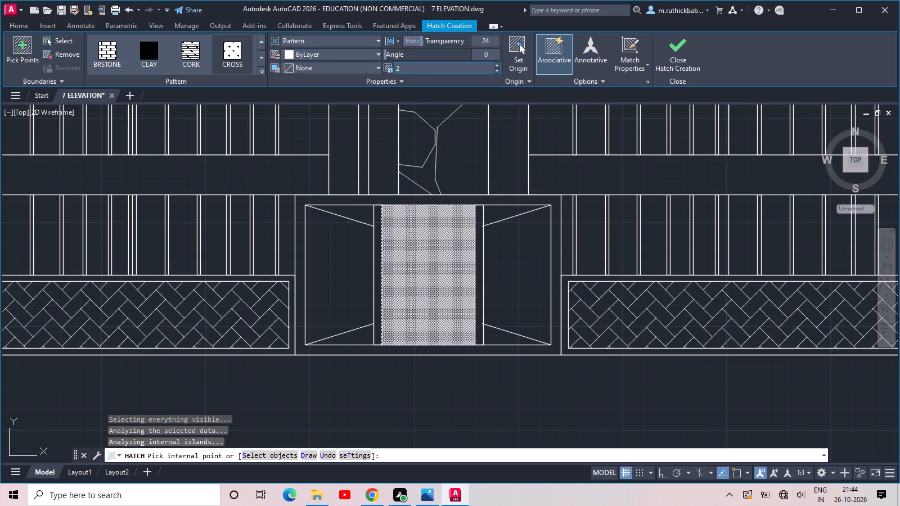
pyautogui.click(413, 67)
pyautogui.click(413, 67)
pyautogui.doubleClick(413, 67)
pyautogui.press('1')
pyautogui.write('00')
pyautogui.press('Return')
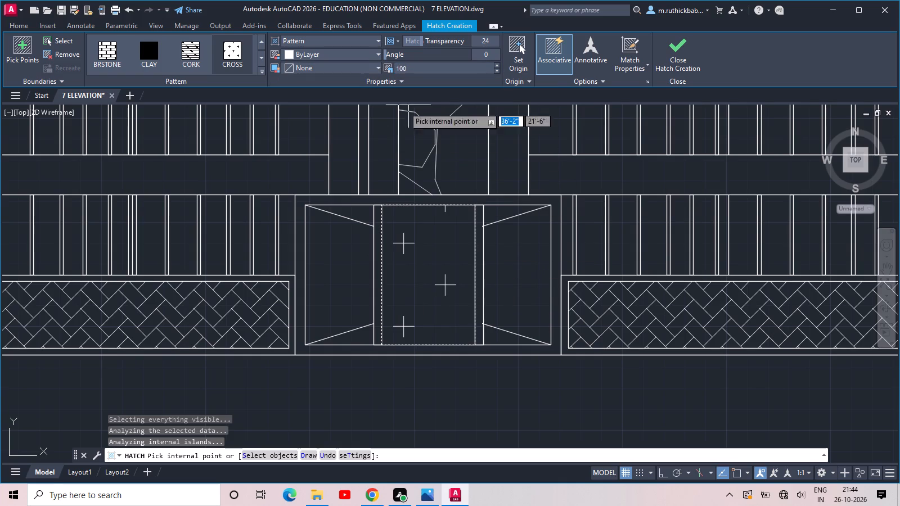
# Set the entrance hatch's scale to 40 and its transparency to 49.
pyautogui.moveTo(419, 65); pyautogui.dragTo(362, 78)
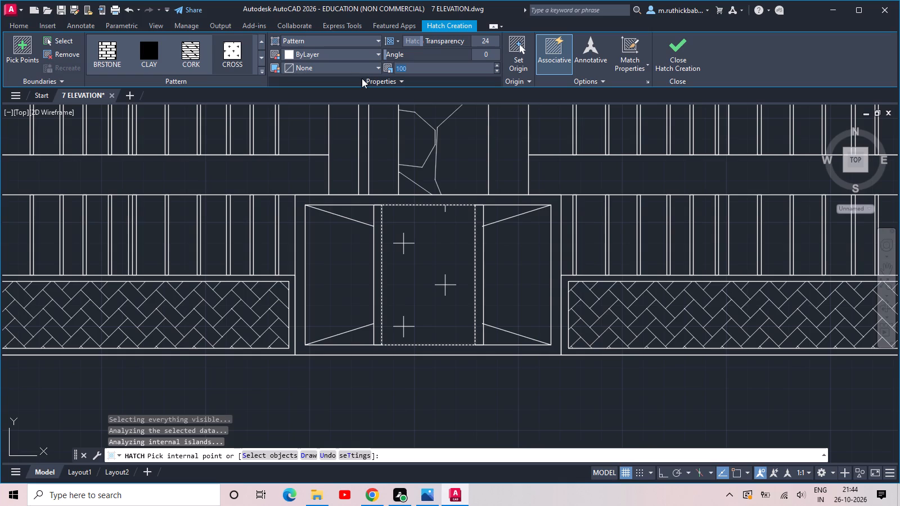
pyautogui.write('40')
pyautogui.press('Return')
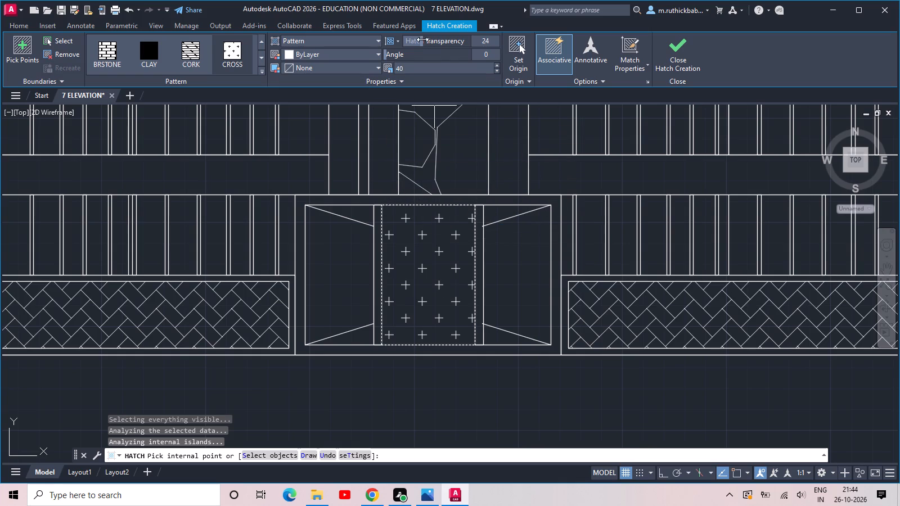
pyautogui.moveTo(422, 39); pyautogui.dragTo(369, 48)
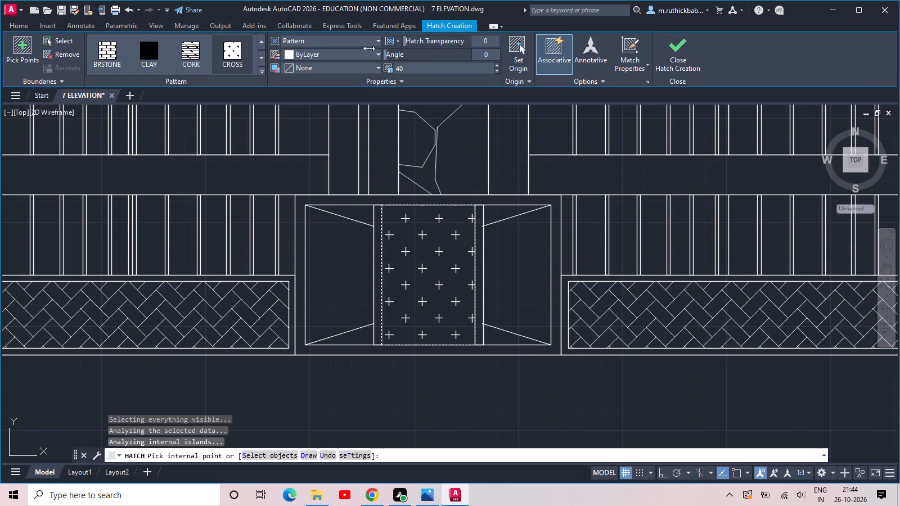
pyautogui.moveTo(369, 48); pyautogui.dragTo(417, 44)
pyautogui.press('Return')
pyautogui.press('Return')
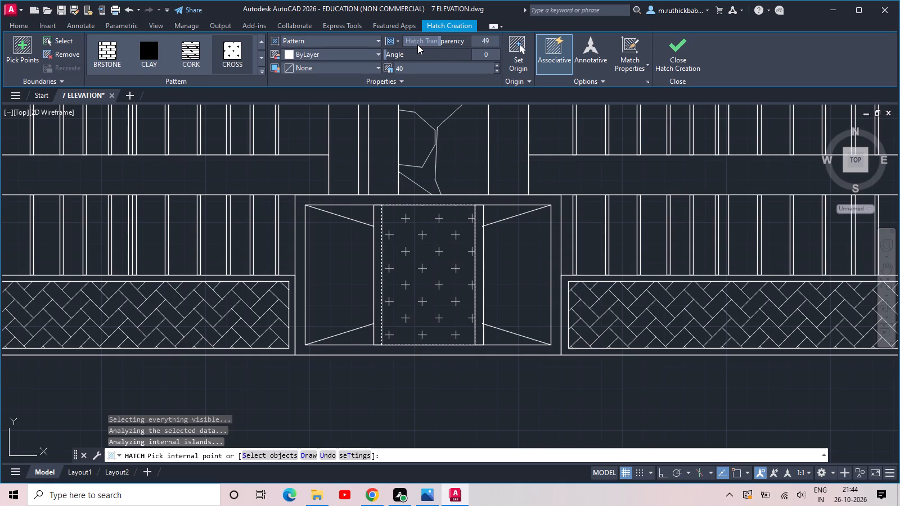
# Examine the upper floors and rooftop slabs of the elevation, and leave the entrance hatch command.
pyautogui.scroll(-3, 440, 200)
pyautogui.moveTo(463, 303); pyautogui.dragTo(412, 387, button='middle')
pyautogui.scroll(-1, 414, 362)
pyautogui.moveTo(510, 236); pyautogui.dragTo(555, 322, button='middle')
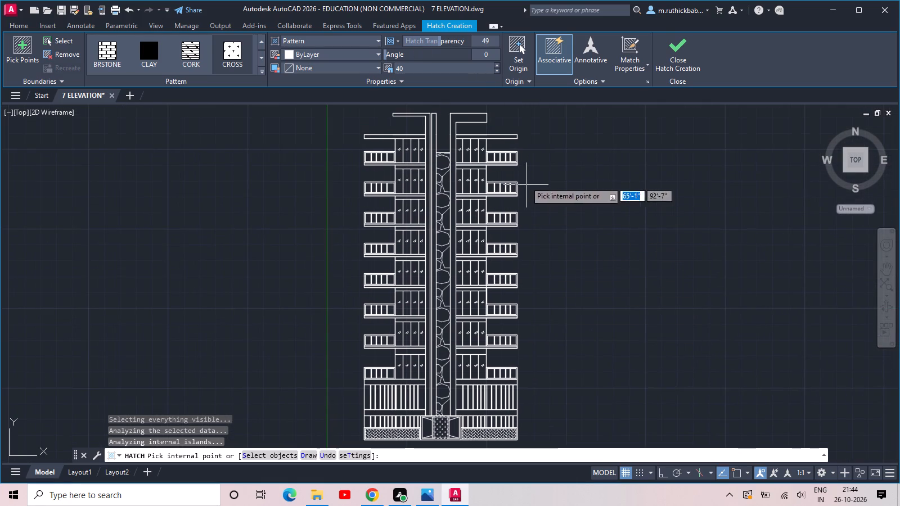
pyautogui.scroll(2, 415, 132)
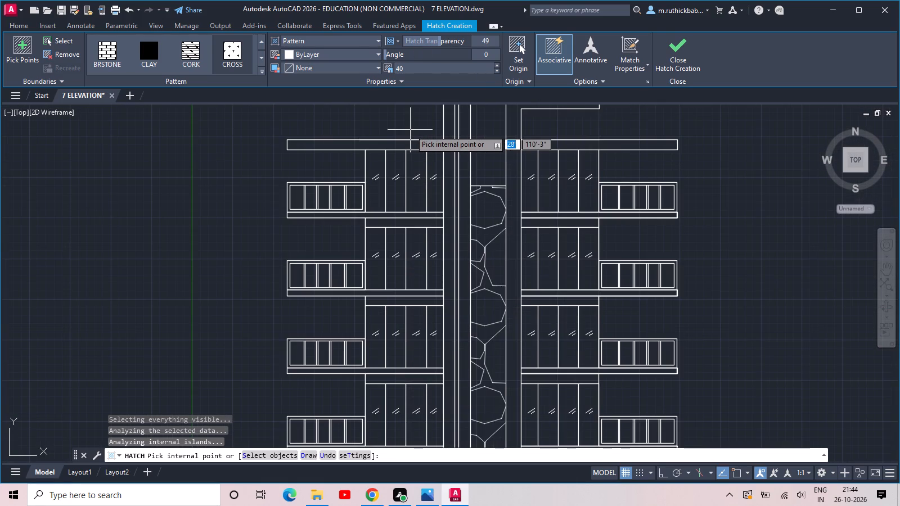
pyautogui.scroll(-1, 410, 130)
pyautogui.moveTo(410, 130); pyautogui.dragTo(401, 297, button='middle')
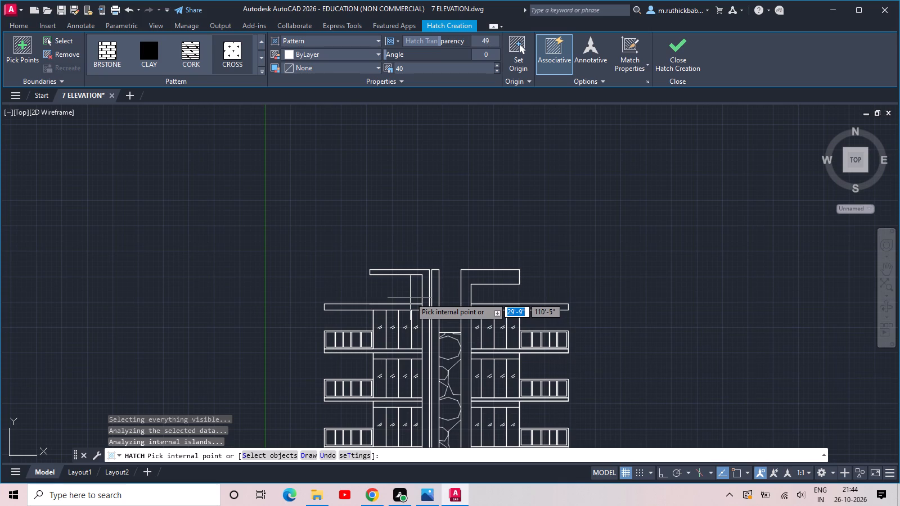
pyautogui.scroll(2, 448, 271)
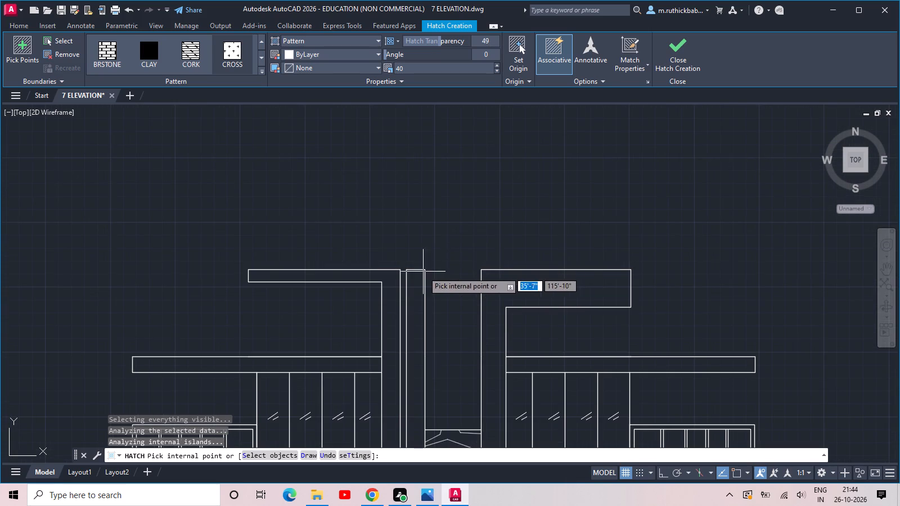
pyautogui.scroll(2, 377, 274)
pyautogui.moveTo(289, 268); pyautogui.dragTo(600, 245, button='middle')
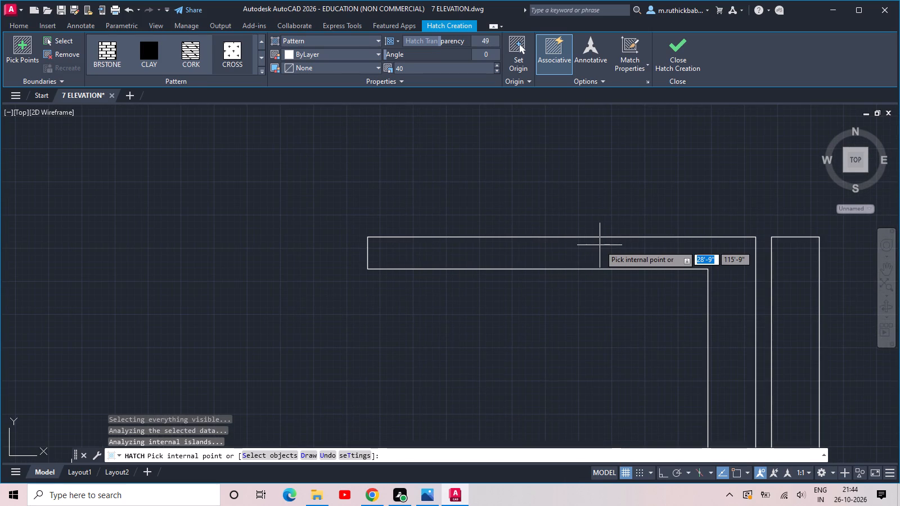
pyautogui.press('Escape')
pyautogui.press('Escape')
pyautogui.press('Escape')
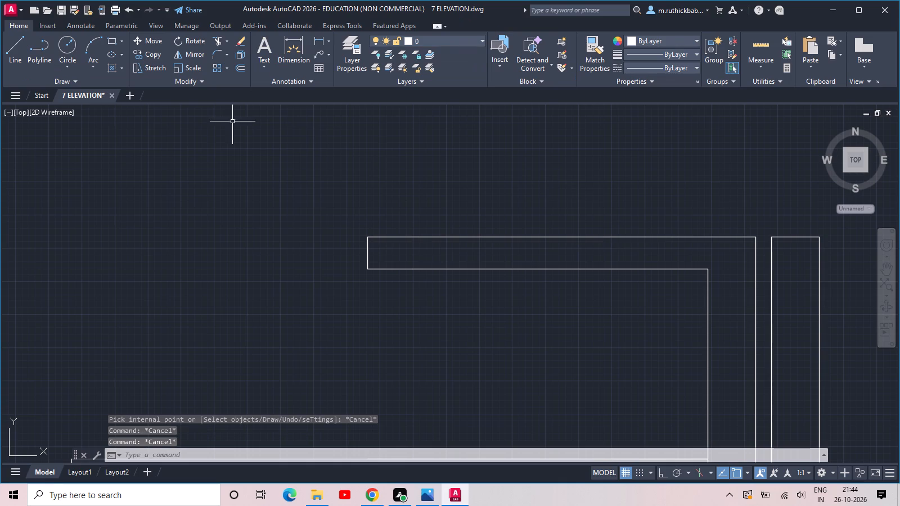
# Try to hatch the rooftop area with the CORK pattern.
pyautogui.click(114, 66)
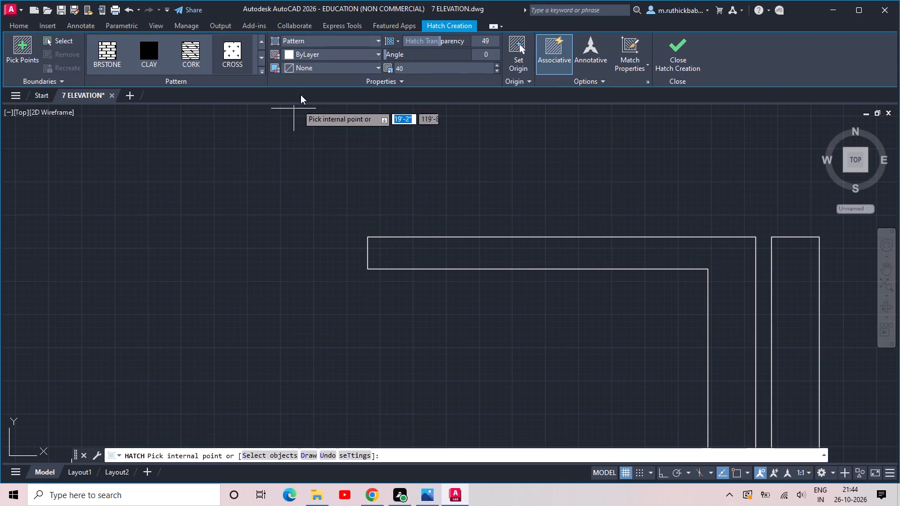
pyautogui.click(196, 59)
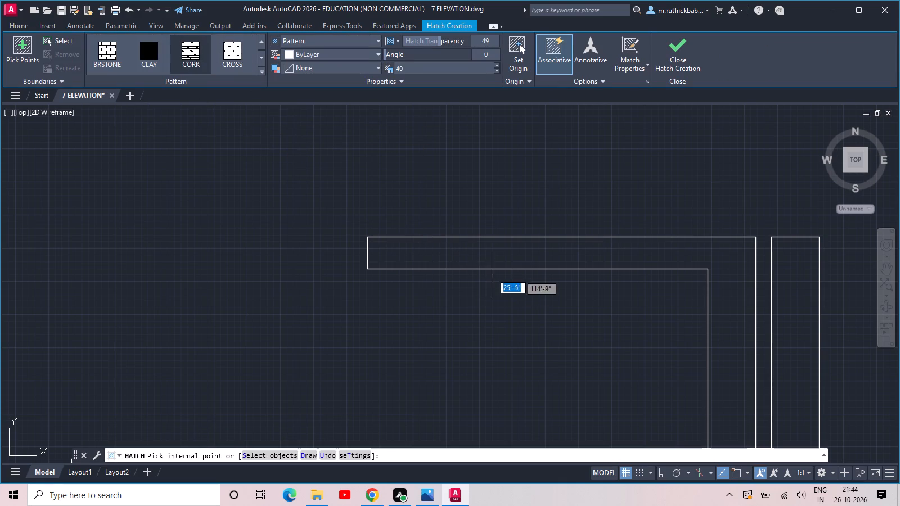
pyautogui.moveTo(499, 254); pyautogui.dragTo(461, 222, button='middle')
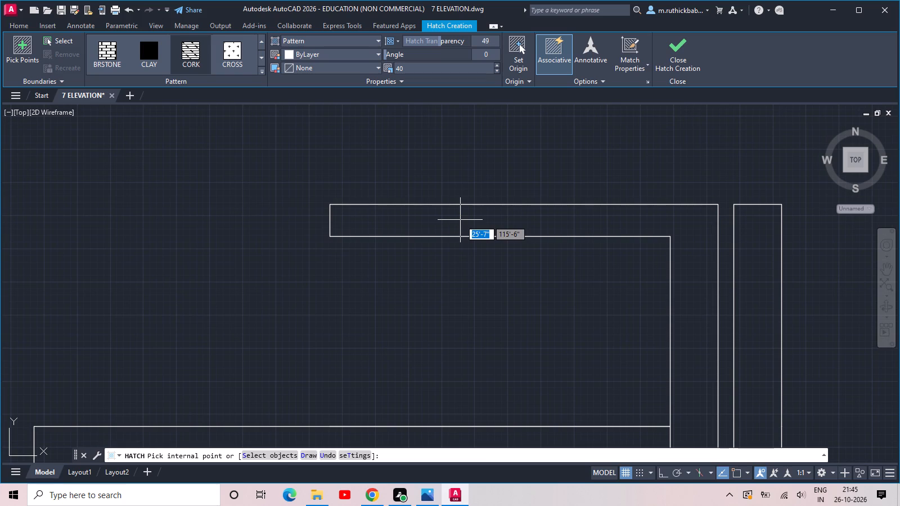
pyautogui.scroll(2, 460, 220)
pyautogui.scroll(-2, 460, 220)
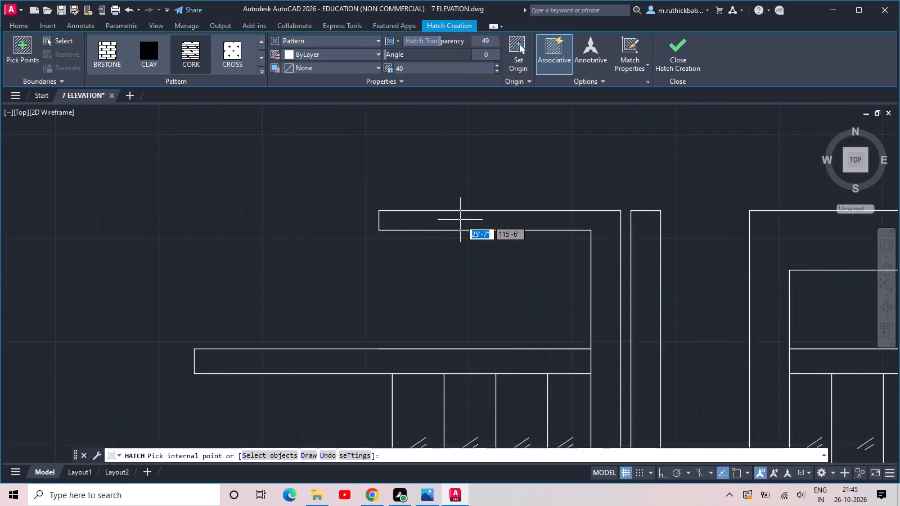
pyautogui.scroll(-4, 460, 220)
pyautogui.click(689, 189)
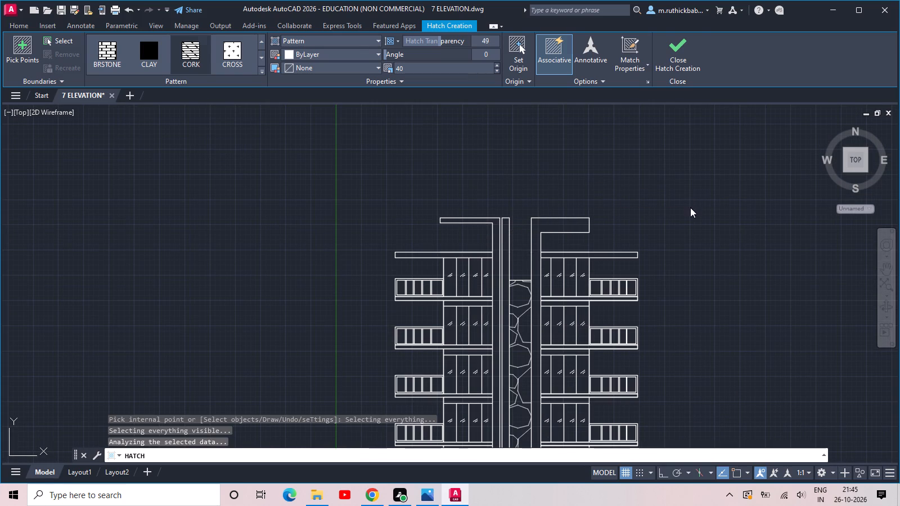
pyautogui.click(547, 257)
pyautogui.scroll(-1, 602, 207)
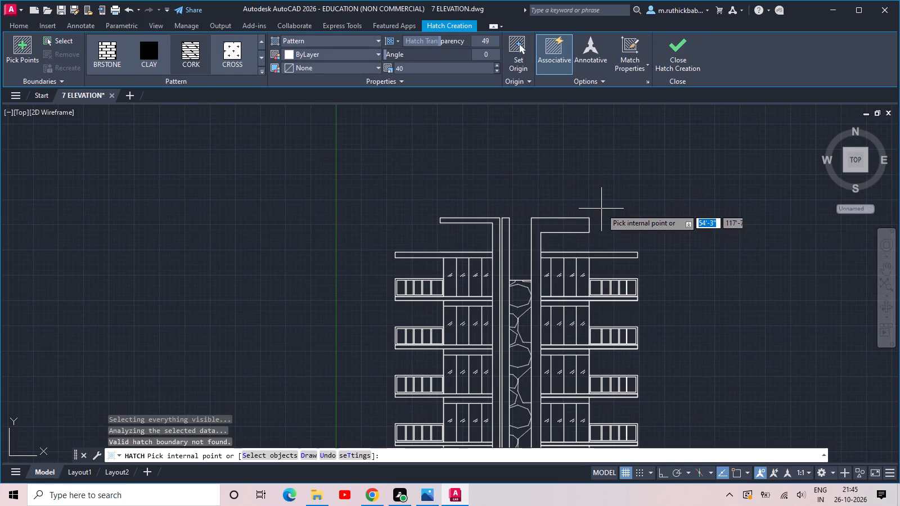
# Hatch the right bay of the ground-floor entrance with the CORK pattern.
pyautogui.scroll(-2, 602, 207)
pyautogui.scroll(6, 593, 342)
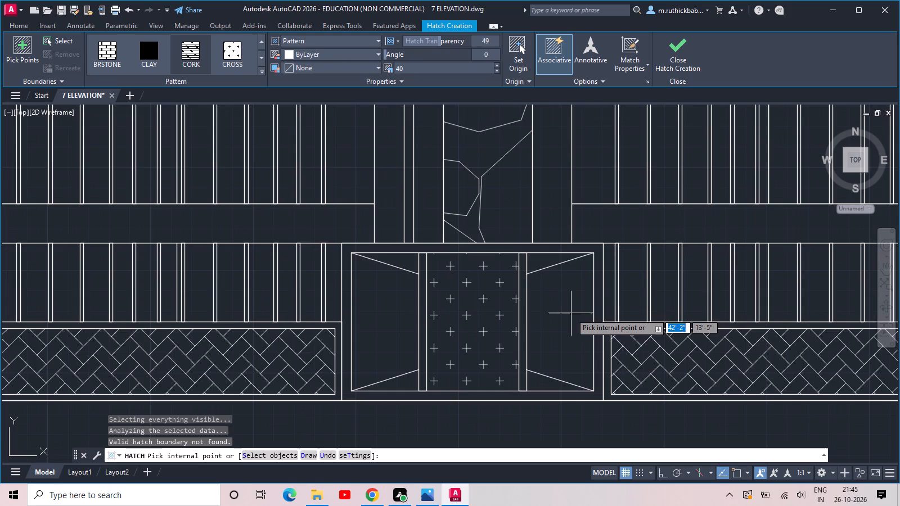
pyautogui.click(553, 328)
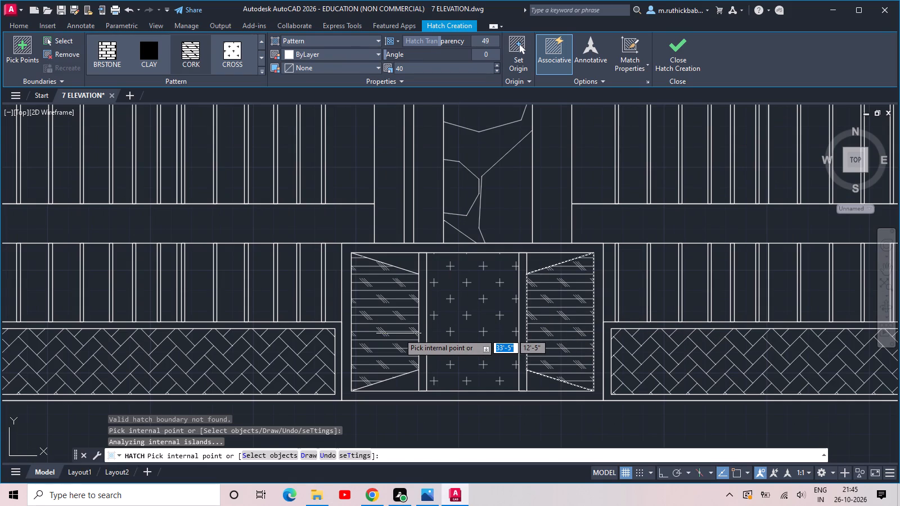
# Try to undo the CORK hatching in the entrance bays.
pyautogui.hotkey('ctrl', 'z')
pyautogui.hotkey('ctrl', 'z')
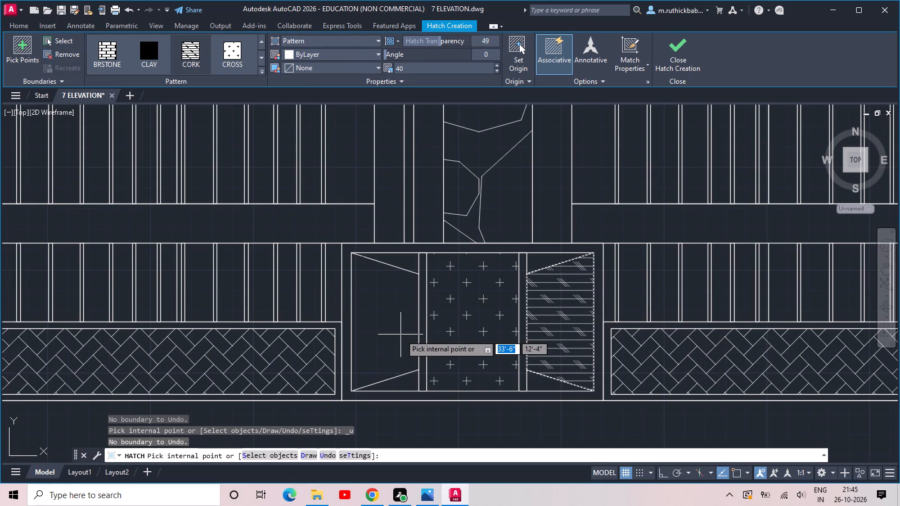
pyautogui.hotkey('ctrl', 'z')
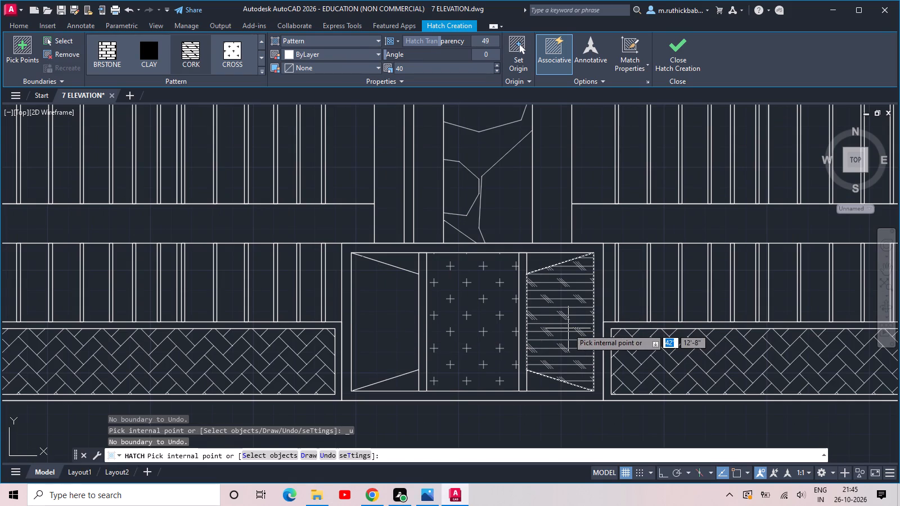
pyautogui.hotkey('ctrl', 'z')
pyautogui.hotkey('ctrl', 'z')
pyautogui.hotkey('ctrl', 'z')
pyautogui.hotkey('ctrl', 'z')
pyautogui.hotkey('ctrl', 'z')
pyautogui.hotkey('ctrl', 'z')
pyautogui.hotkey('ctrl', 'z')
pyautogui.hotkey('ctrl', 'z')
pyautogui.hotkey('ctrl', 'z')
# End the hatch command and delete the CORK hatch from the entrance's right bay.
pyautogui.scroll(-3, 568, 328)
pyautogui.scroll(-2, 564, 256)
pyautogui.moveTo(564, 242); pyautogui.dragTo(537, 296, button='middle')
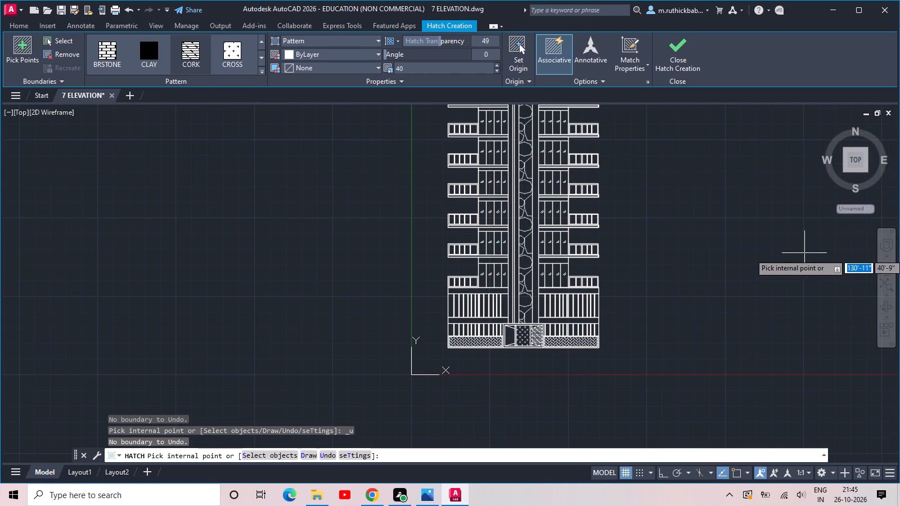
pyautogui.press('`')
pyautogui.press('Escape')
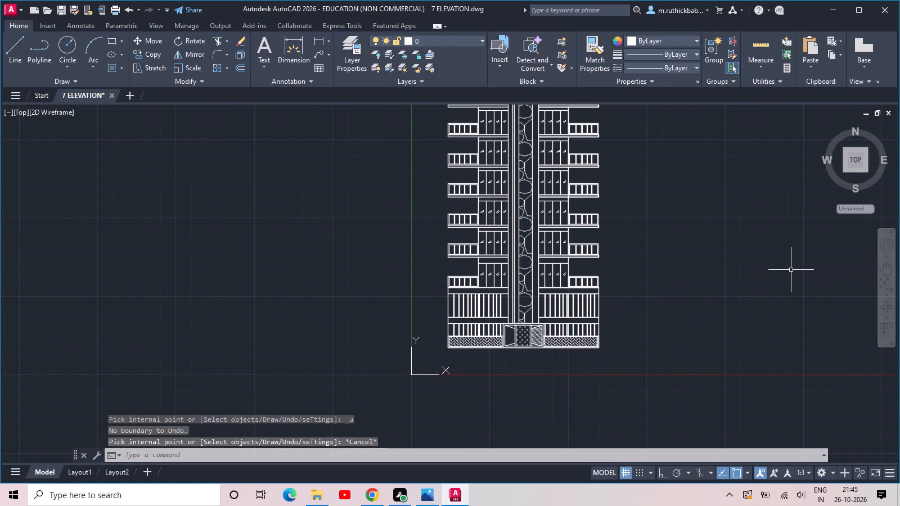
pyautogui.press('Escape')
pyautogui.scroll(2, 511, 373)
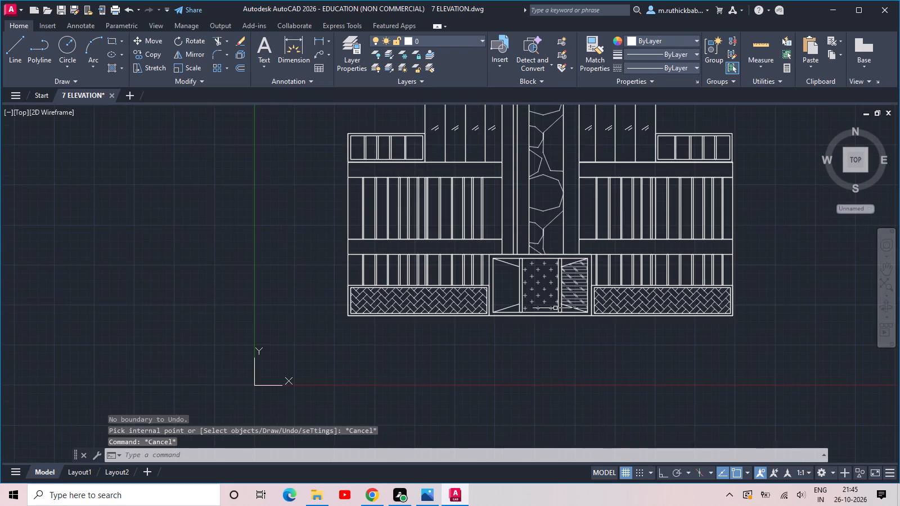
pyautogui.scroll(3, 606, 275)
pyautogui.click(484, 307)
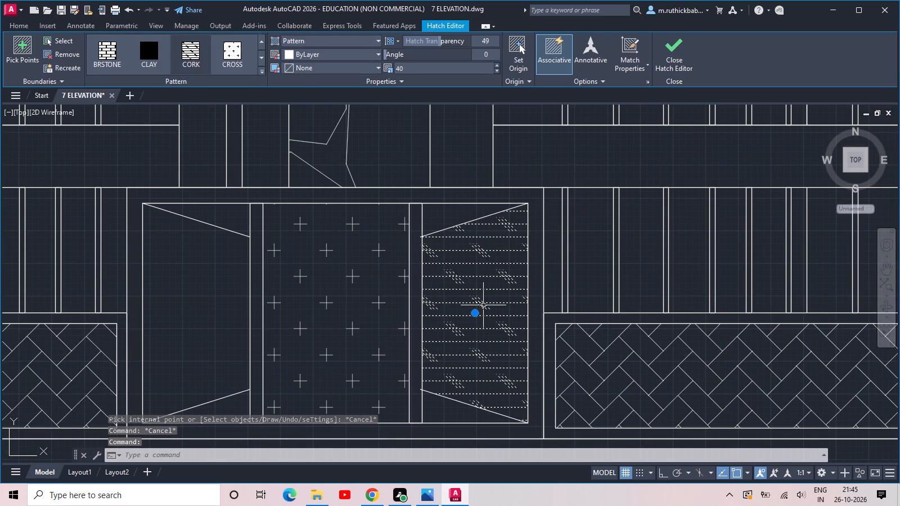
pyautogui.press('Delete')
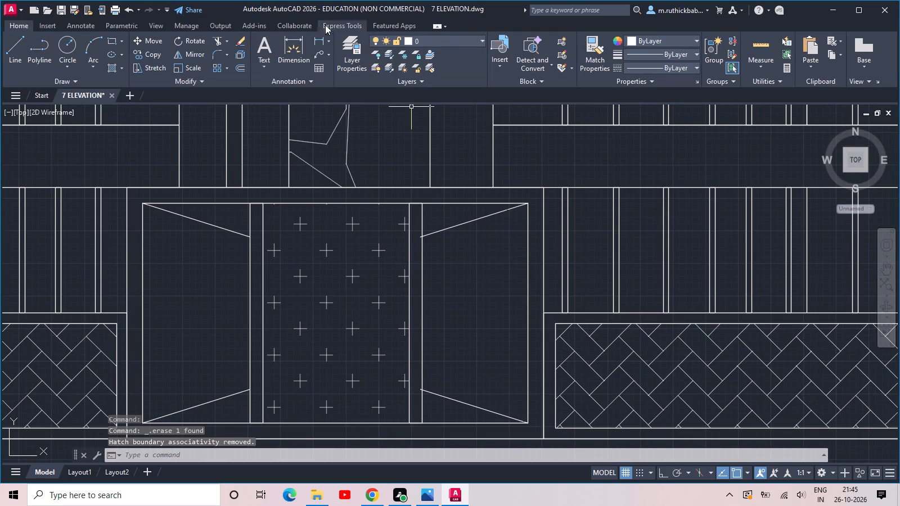
# Hatch the two horizontal bands above and below the tall slatted level, left of the central column, with the CORK pattern.
pyautogui.click(110, 69)
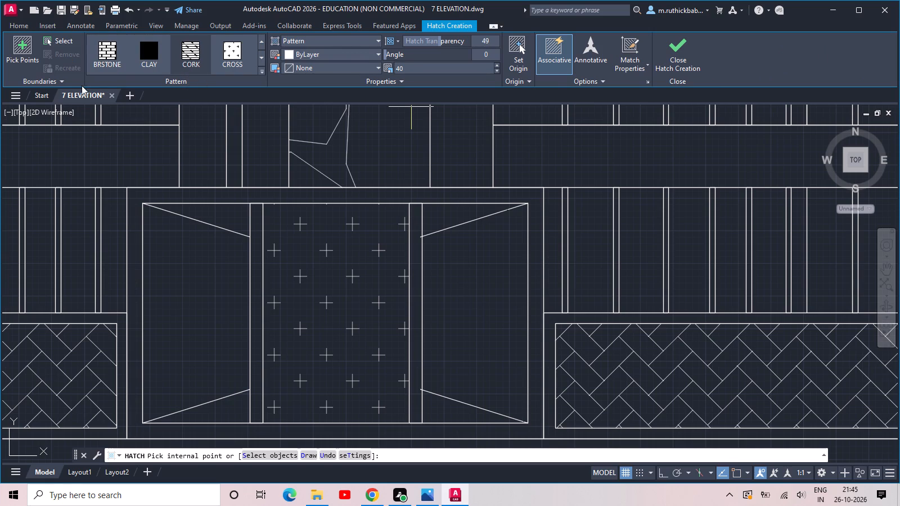
pyautogui.click(196, 55)
pyautogui.moveTo(196, 67); pyautogui.dragTo(205, 167, button='middle')
pyautogui.scroll(-2, 205, 166)
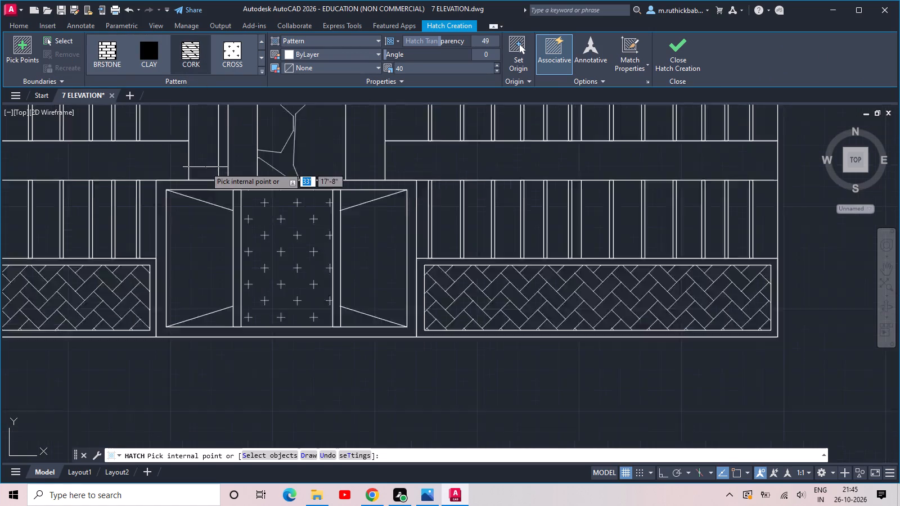
pyautogui.scroll(-1, 205, 167)
pyautogui.moveTo(210, 150); pyautogui.dragTo(250, 309, button='middle')
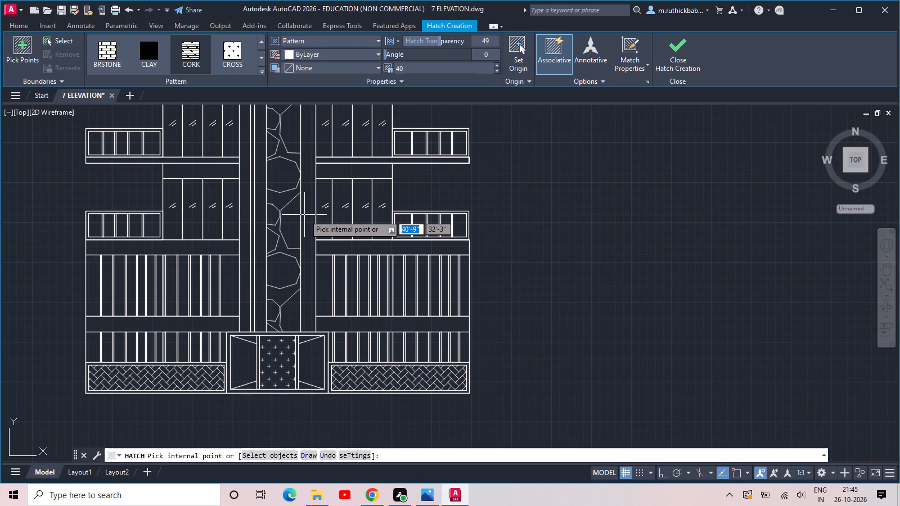
pyautogui.scroll(2, 114, 240)
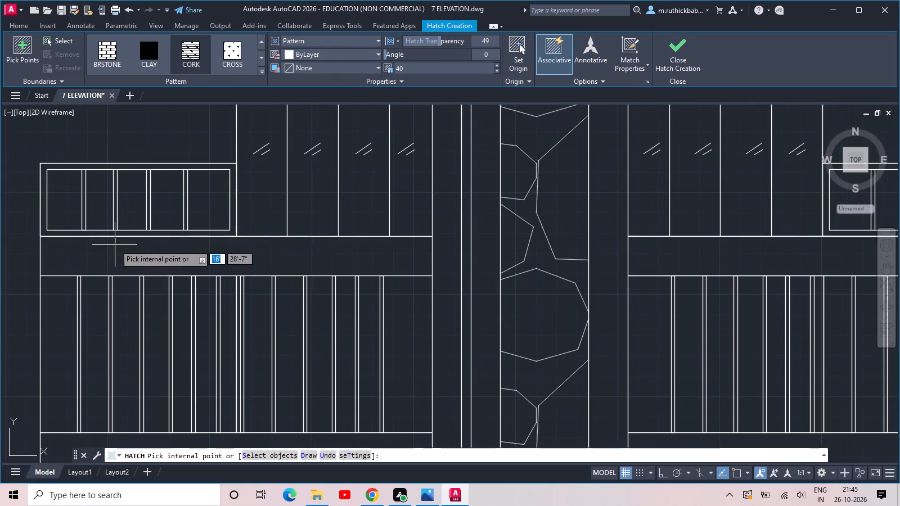
pyautogui.moveTo(122, 259); pyautogui.dragTo(233, 124, button='middle')
pyautogui.click(183, 324)
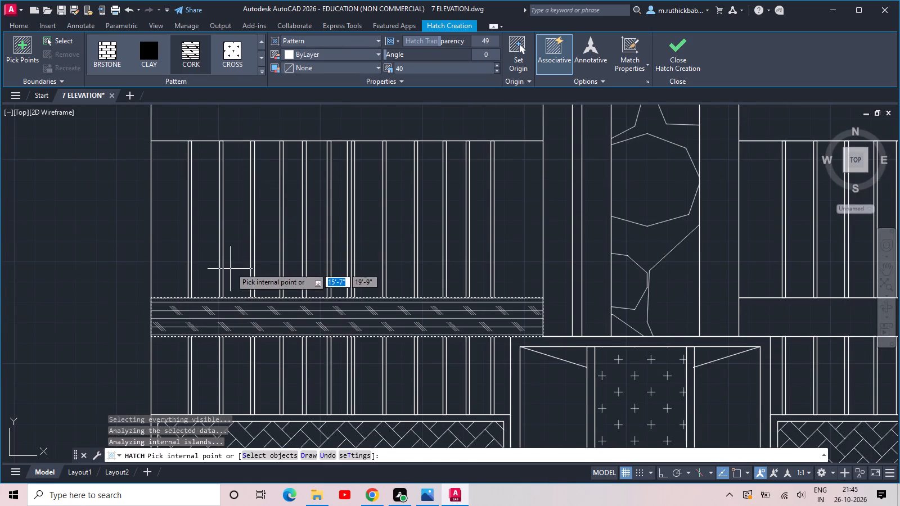
pyautogui.moveTo(281, 157); pyautogui.dragTo(253, 262, button='middle')
pyautogui.click(267, 224)
# Add the two matching horizontal bands right of the central column to the CORK hatch and finish it.
pyautogui.scroll(-2, 364, 225)
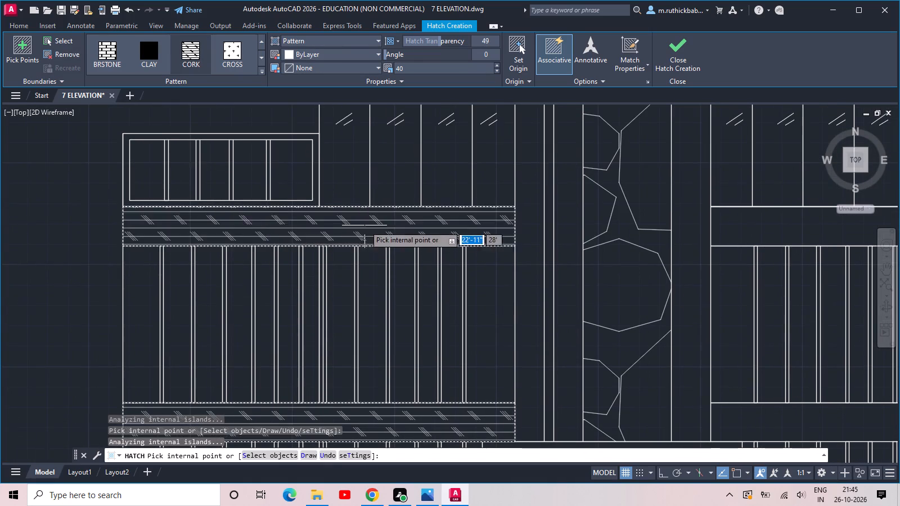
pyautogui.click(543, 228)
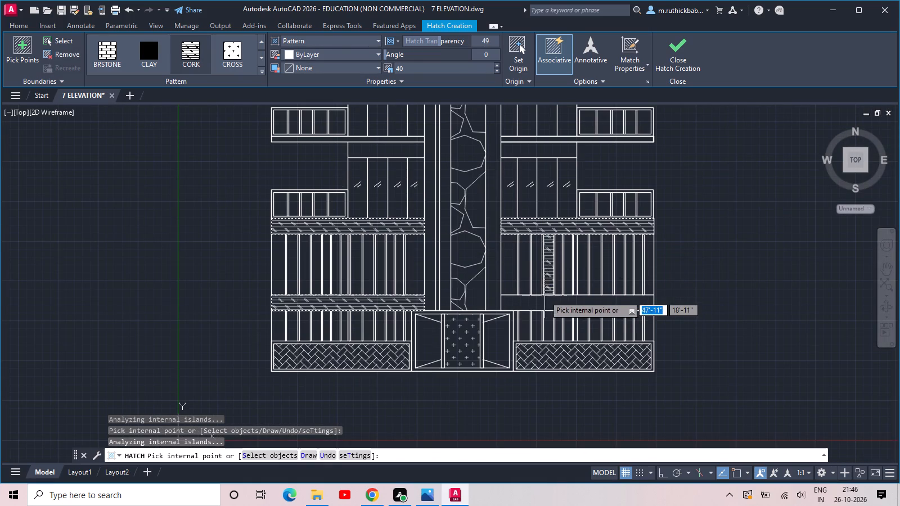
pyautogui.click(542, 302)
pyautogui.moveTo(483, 220); pyautogui.dragTo(479, 341, button='middle')
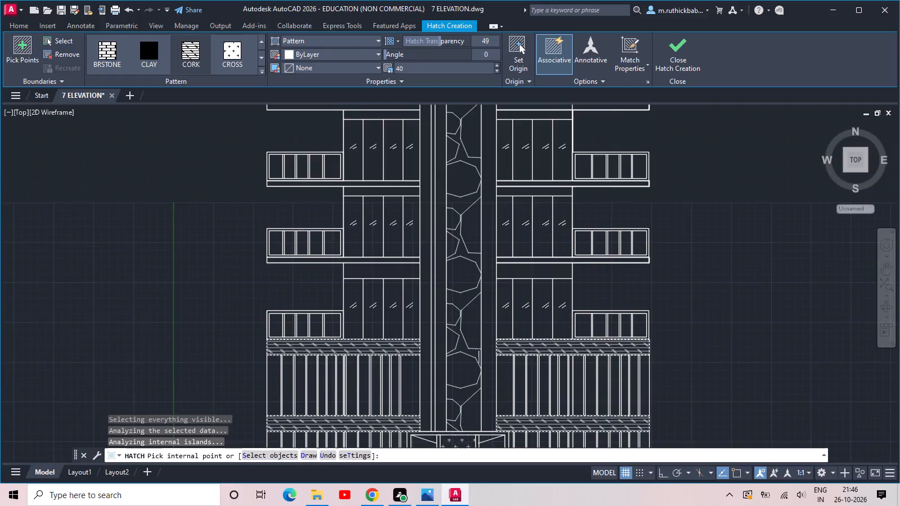
pyautogui.scroll(-1, 470, 297)
pyautogui.moveTo(463, 232); pyautogui.dragTo(493, 473, button='middle')
pyautogui.scroll(3, 526, 155)
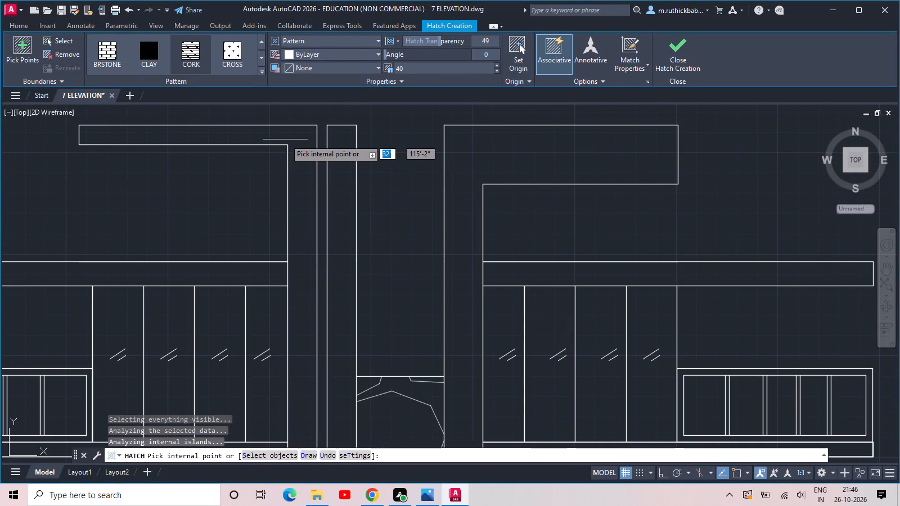
pyautogui.scroll(-2, 287, 138)
pyautogui.moveTo(449, 163); pyautogui.dragTo(457, 163, button='middle')
pyautogui.scroll(-2, 457, 163)
pyautogui.moveTo(478, 423); pyautogui.dragTo(491, 355, button='middle')
pyautogui.scroll(2, 470, 368)
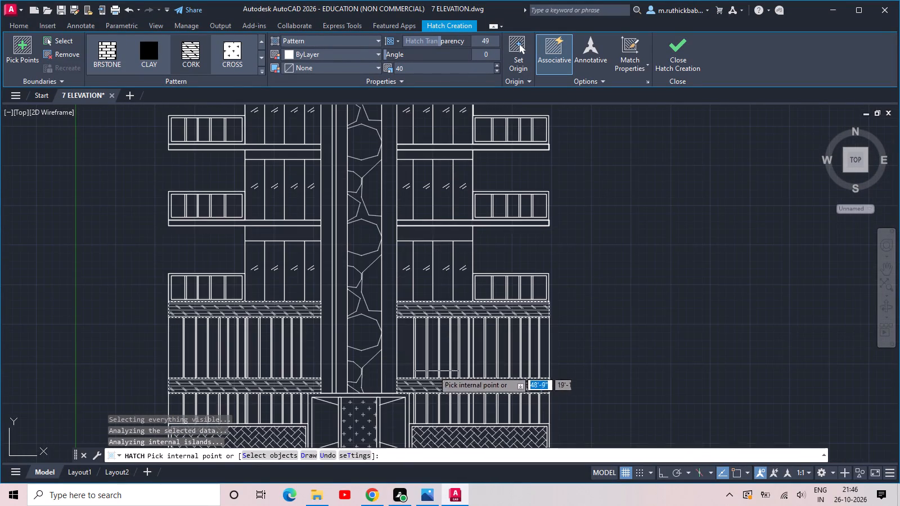
pyautogui.scroll(-1, 403, 354)
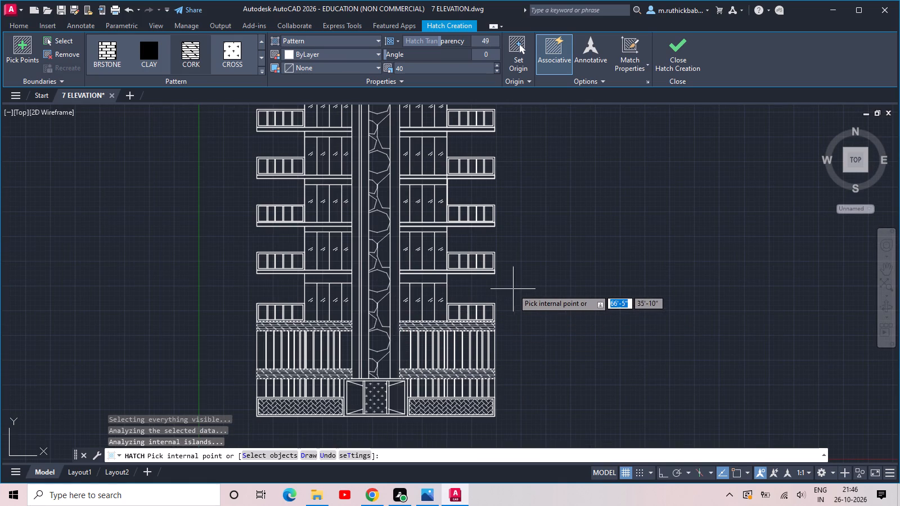
pyautogui.press('Return')
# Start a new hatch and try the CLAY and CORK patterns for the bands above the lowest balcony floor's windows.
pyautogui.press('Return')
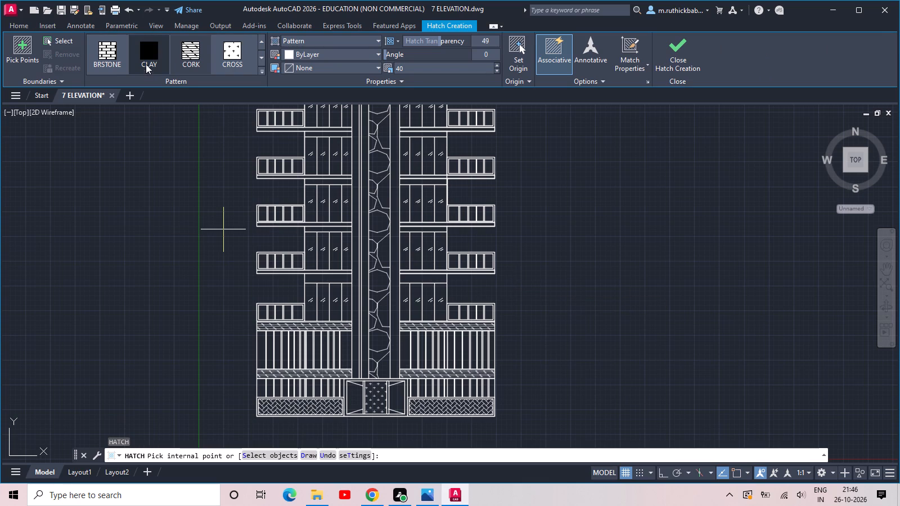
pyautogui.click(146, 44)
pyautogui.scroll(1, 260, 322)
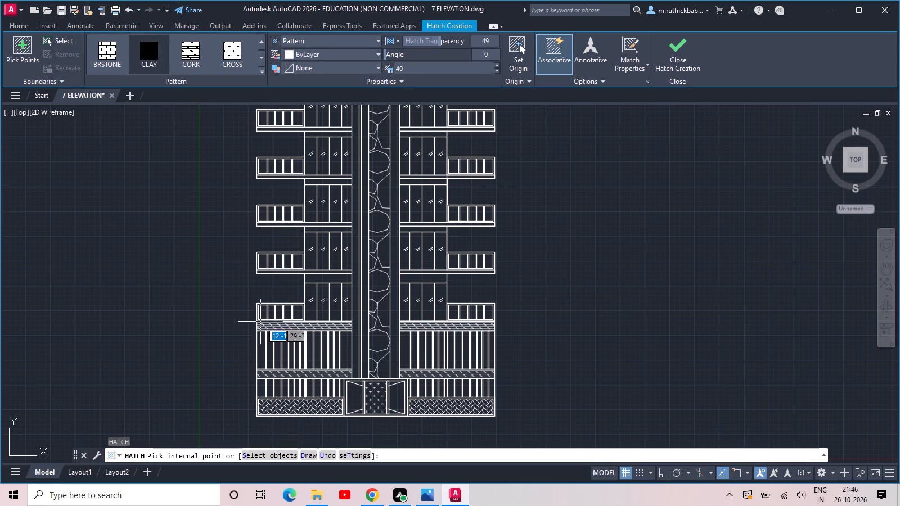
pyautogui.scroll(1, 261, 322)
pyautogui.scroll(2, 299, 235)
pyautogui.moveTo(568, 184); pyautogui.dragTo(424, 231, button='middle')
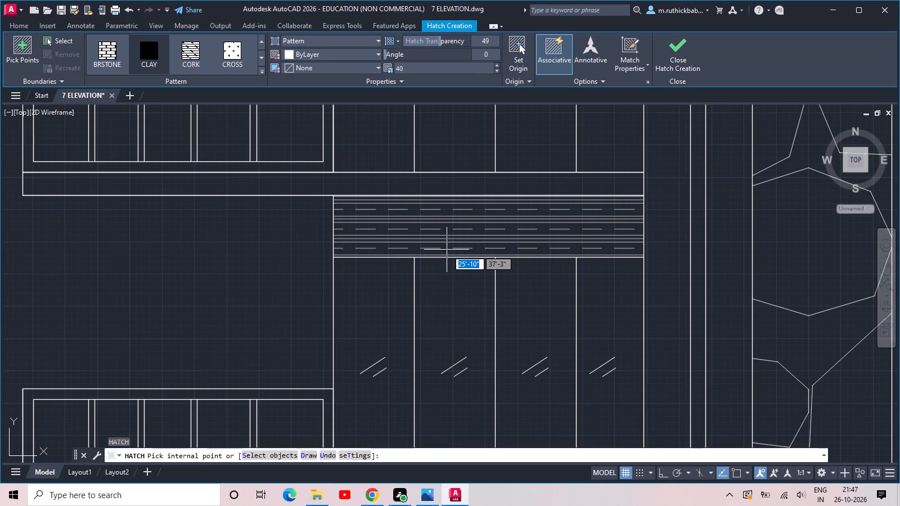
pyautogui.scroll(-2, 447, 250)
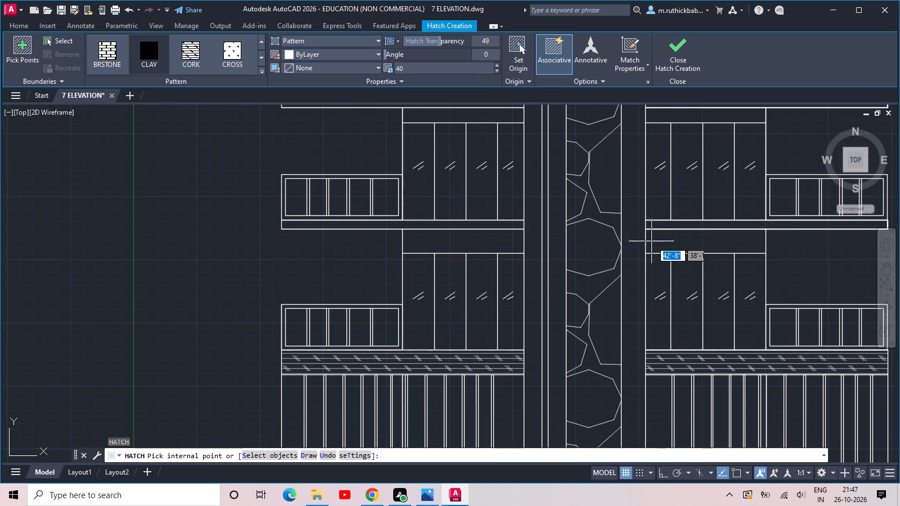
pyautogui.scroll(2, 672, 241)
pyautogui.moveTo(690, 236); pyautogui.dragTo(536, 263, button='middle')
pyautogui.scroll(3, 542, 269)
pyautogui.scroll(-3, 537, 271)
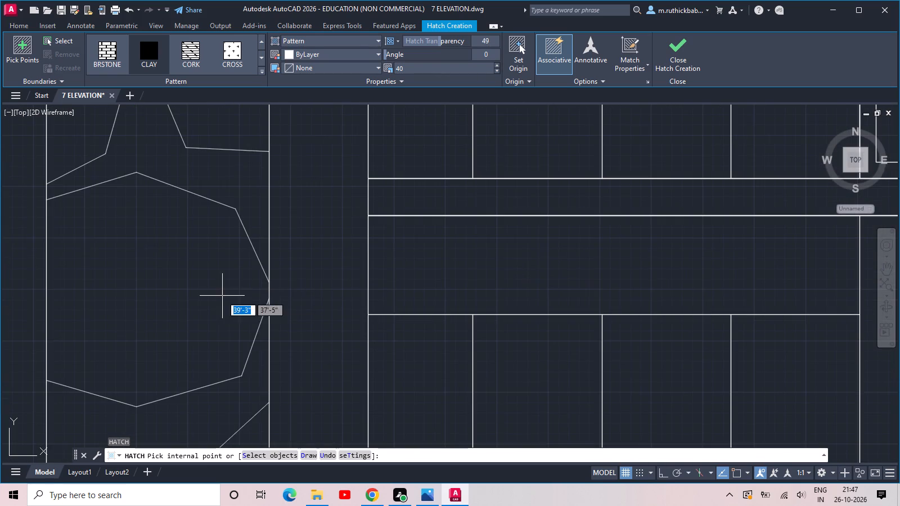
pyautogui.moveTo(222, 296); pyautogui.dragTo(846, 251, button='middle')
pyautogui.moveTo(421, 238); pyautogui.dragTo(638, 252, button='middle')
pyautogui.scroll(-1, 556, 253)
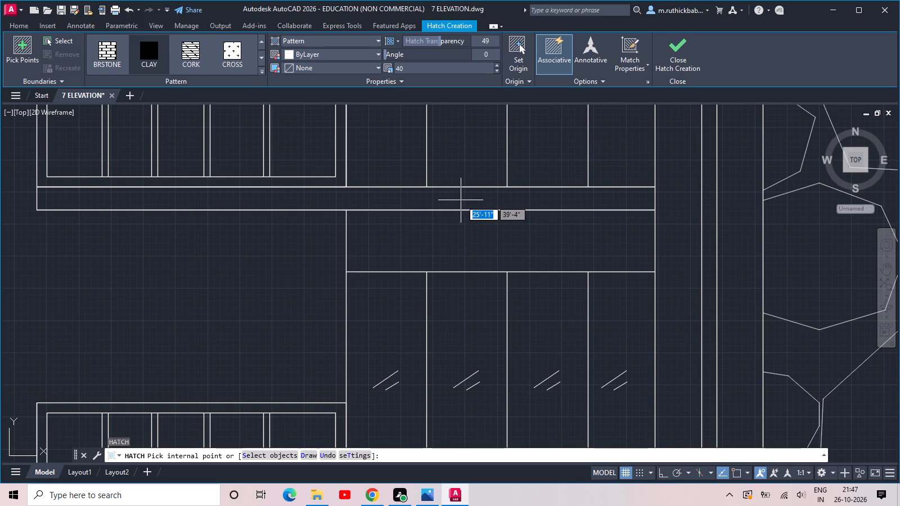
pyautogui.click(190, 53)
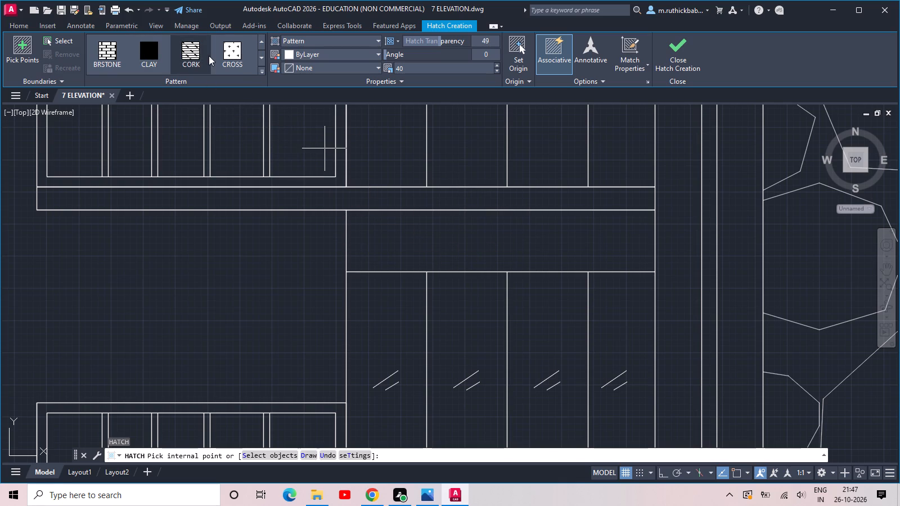
# Hatch the bands above the lowest balcony floor's windows, on both sides of the central column, with the ESCHER pattern.
pyautogui.scroll(-2, 209, 56)
pyautogui.click(103, 53)
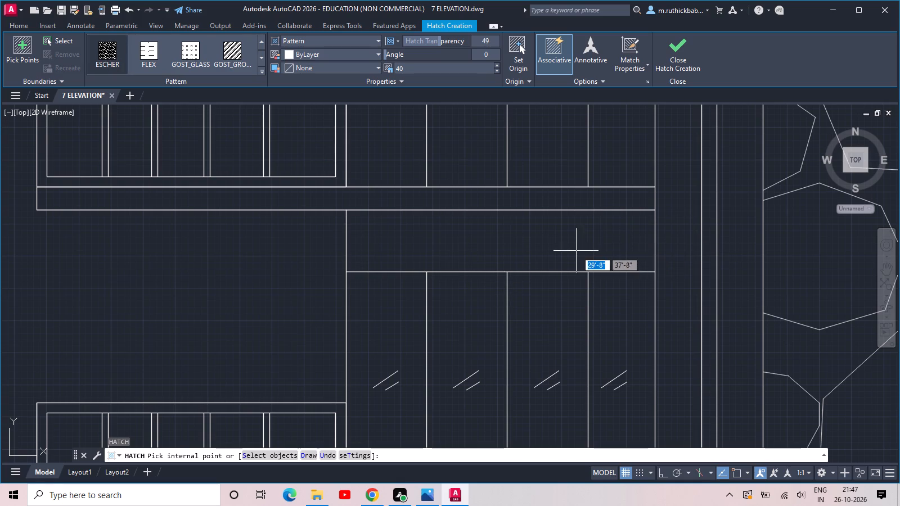
pyautogui.click(508, 247)
pyautogui.scroll(-2, 507, 246)
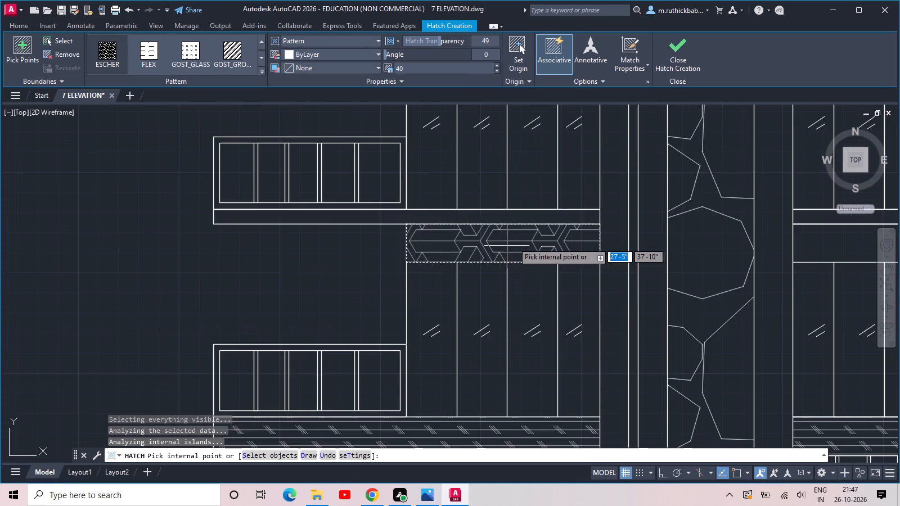
pyautogui.scroll(-2, 513, 242)
pyautogui.click(748, 246)
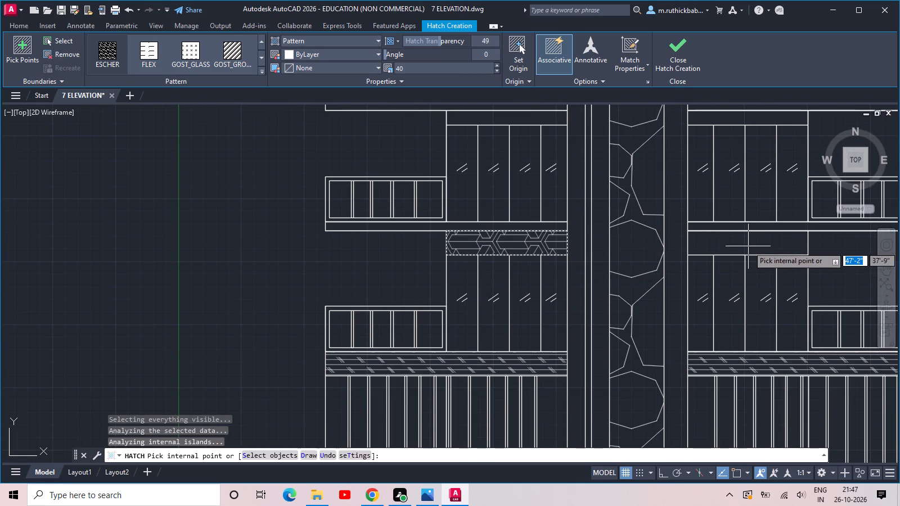
# Add the window-head bands of the second and third balcony floors, on both sides of the column, to the ESCHER hatch.
pyautogui.scroll(-2, 739, 247)
pyautogui.moveTo(725, 251); pyautogui.dragTo(641, 344, button='middle')
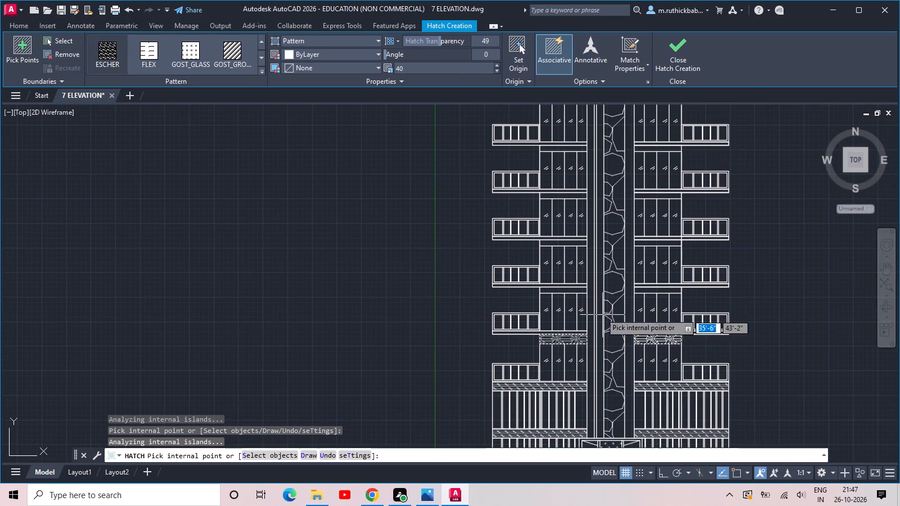
pyautogui.scroll(1, 567, 288)
pyautogui.click(562, 296)
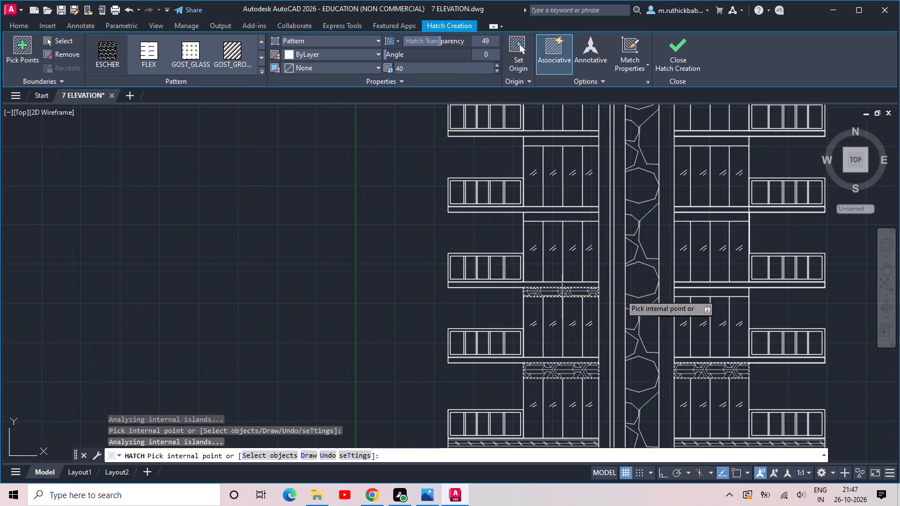
pyautogui.click(728, 293)
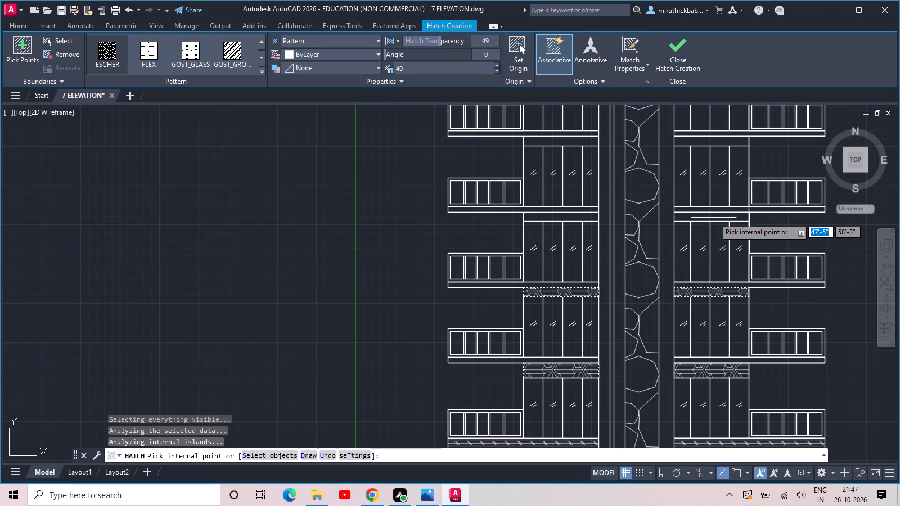
pyautogui.click(714, 218)
pyautogui.click(556, 219)
# Add the window-head bands of the fourth and fifth balcony floors, on both sides of the column, to the ESCHER hatch.
pyautogui.moveTo(560, 216); pyautogui.dragTo(565, 301, button='middle')
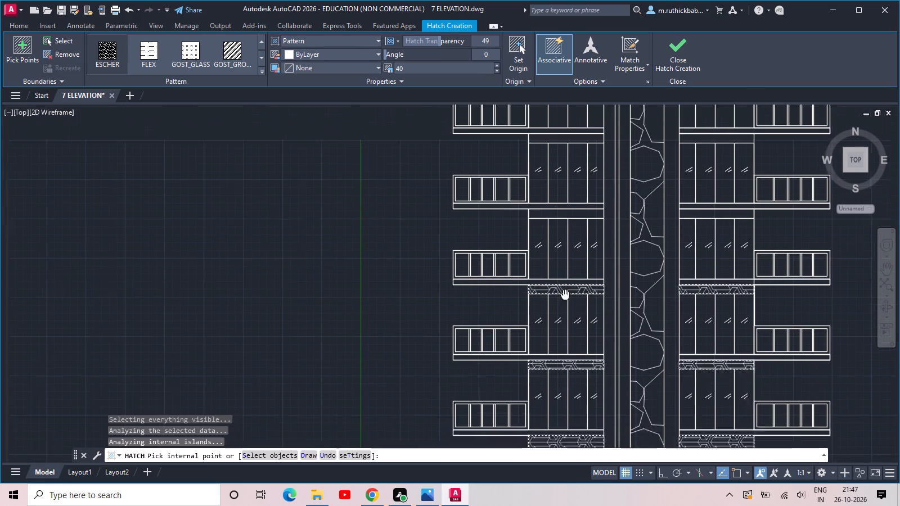
pyautogui.moveTo(565, 301); pyautogui.dragTo(564, 324, button='middle')
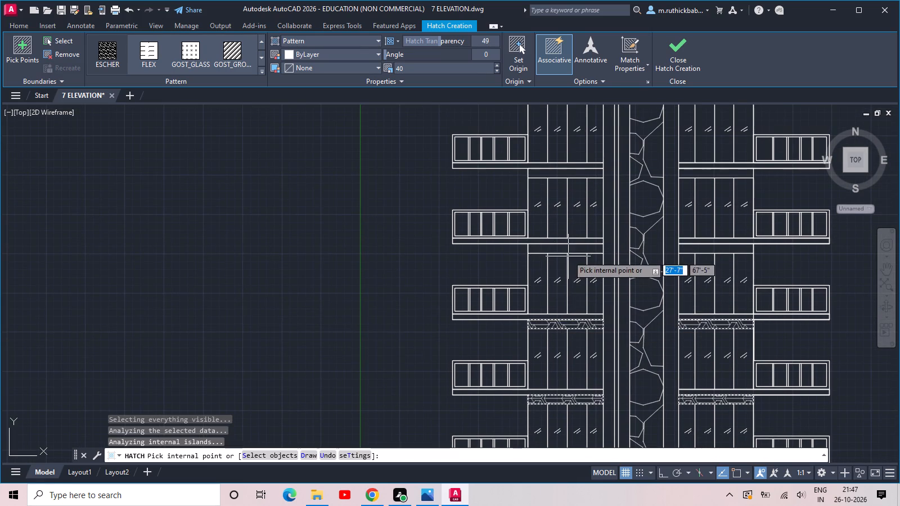
pyautogui.scroll(2, 570, 247)
pyautogui.click(566, 261)
pyautogui.scroll(-2, 641, 249)
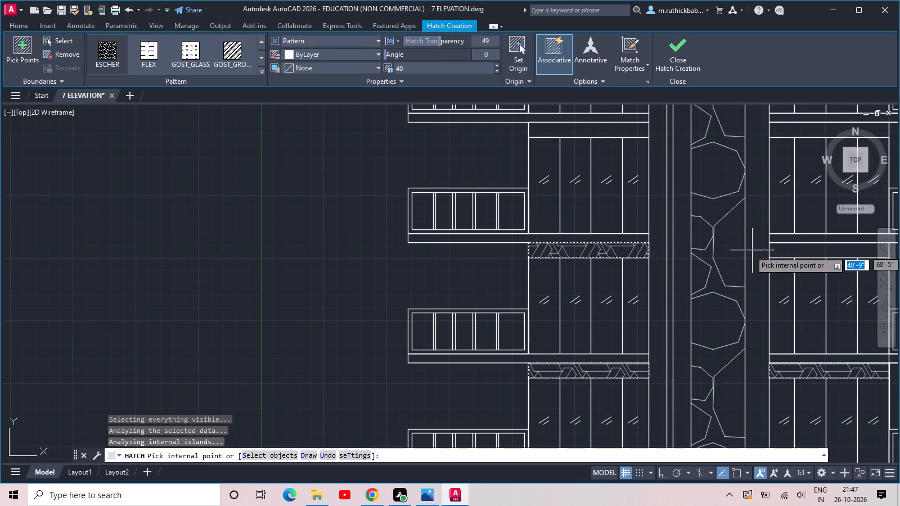
pyautogui.click(802, 252)
pyautogui.moveTo(793, 236); pyautogui.dragTo(635, 385, button='middle')
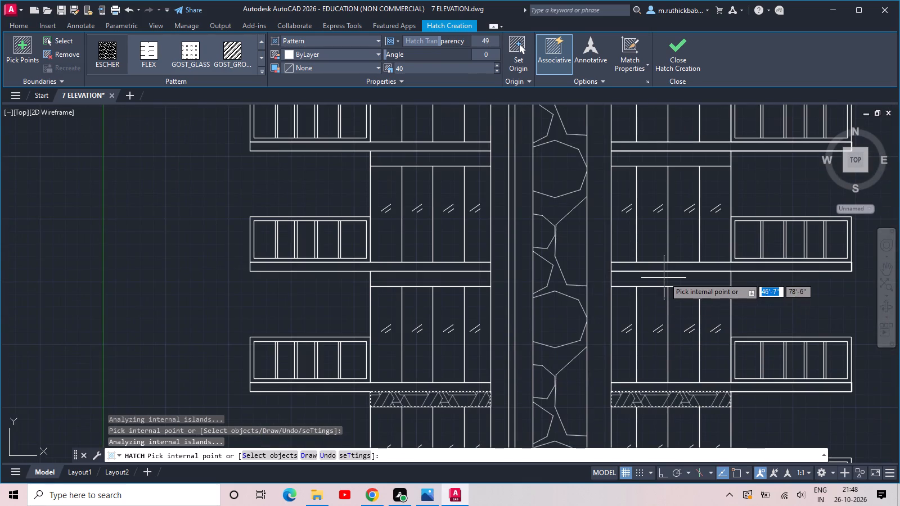
pyautogui.click(665, 275)
pyautogui.click(458, 277)
# Add the window-head bands of the sixth and seventh balcony floors on both sides to the ESCHER hatch and finish it.
pyautogui.moveTo(467, 275); pyautogui.dragTo(526, 377, button='middle')
pyautogui.click(511, 259)
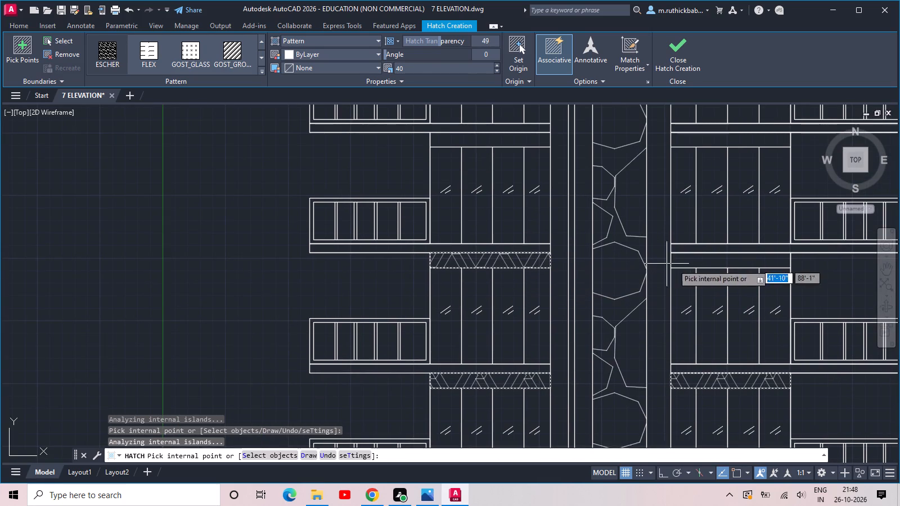
pyautogui.click(711, 260)
pyautogui.moveTo(711, 260); pyautogui.dragTo(718, 395, button='middle')
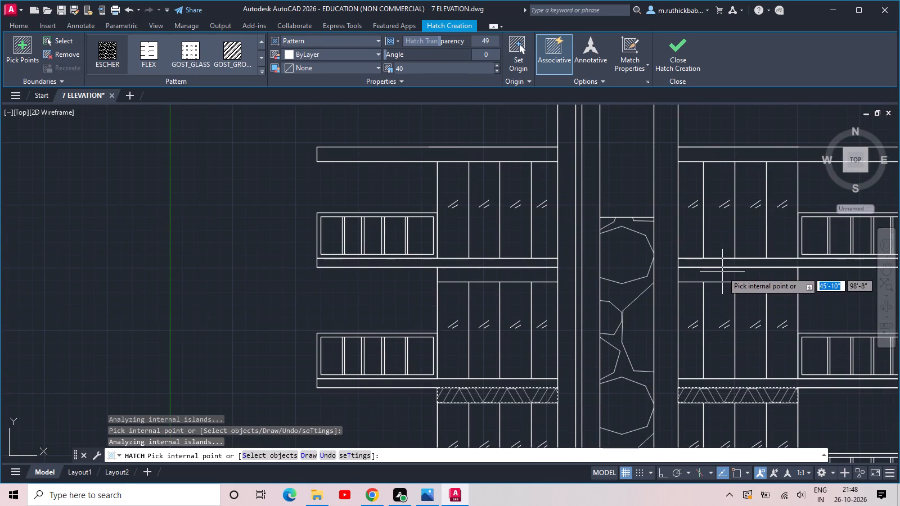
pyautogui.click(722, 272)
pyautogui.click(518, 277)
pyautogui.moveTo(516, 268); pyautogui.dragTo(520, 336, button='middle')
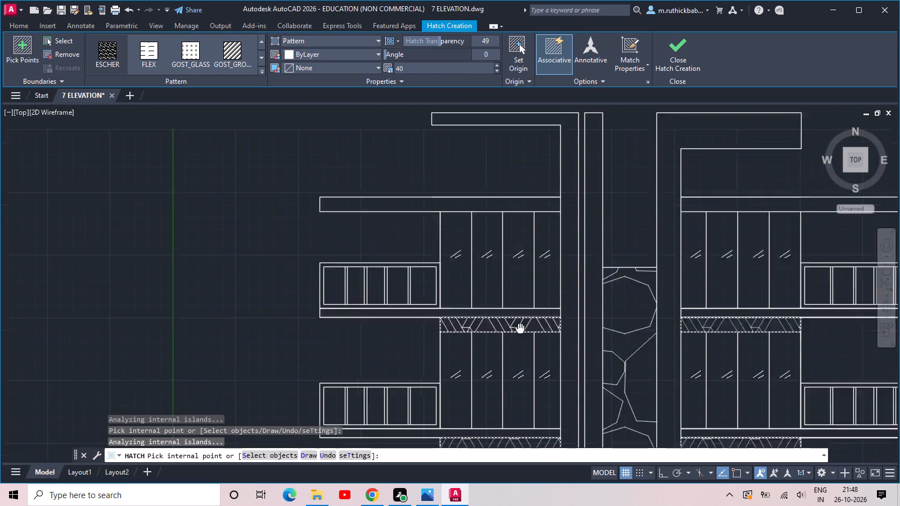
pyautogui.moveTo(520, 336); pyautogui.dragTo(523, 372, button='middle')
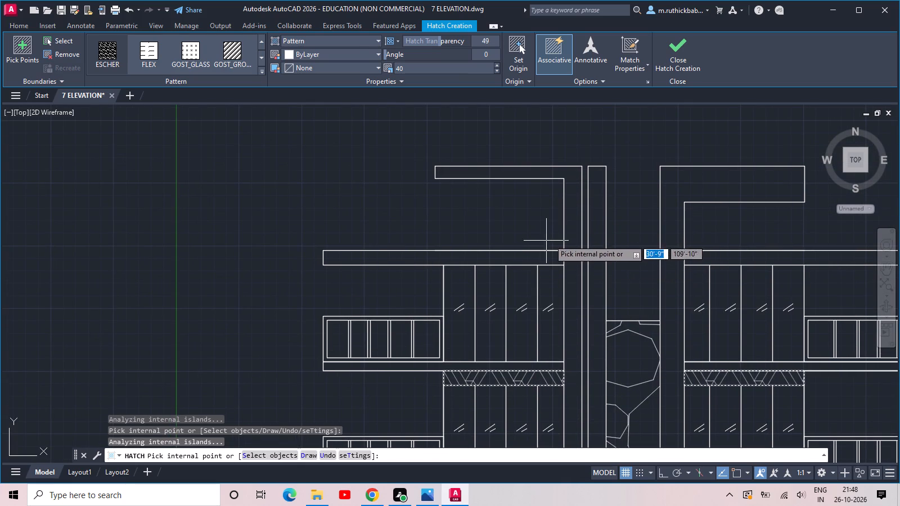
pyautogui.scroll(-5, 595, 222)
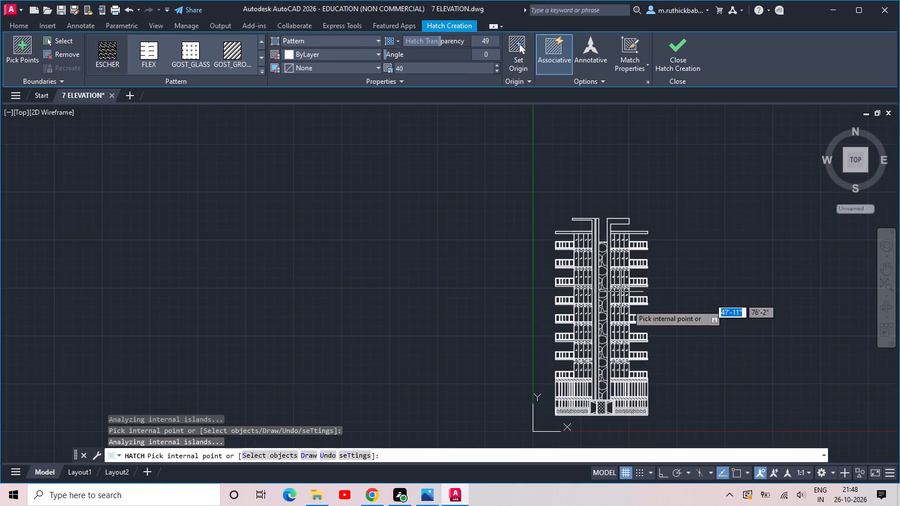
pyautogui.scroll(1, 704, 340)
pyautogui.moveTo(704, 340); pyautogui.dragTo(692, 307, button='middle')
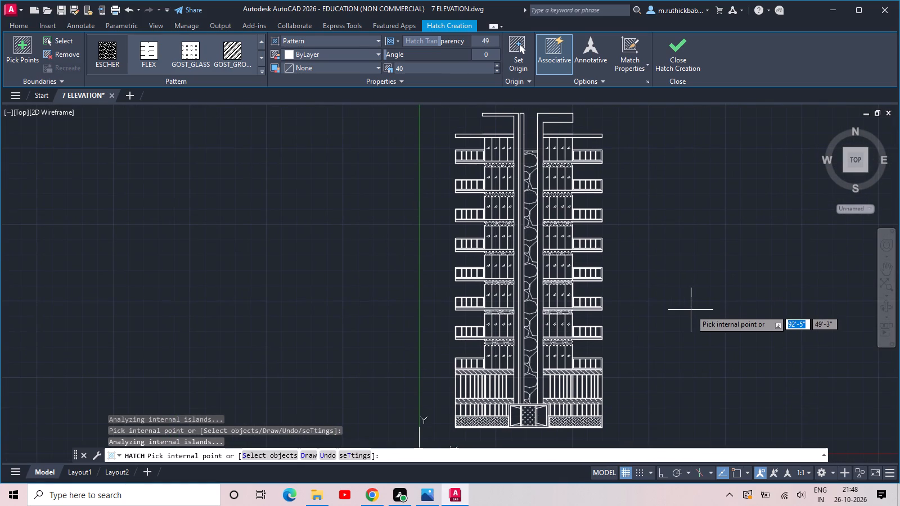
pyautogui.press('space')
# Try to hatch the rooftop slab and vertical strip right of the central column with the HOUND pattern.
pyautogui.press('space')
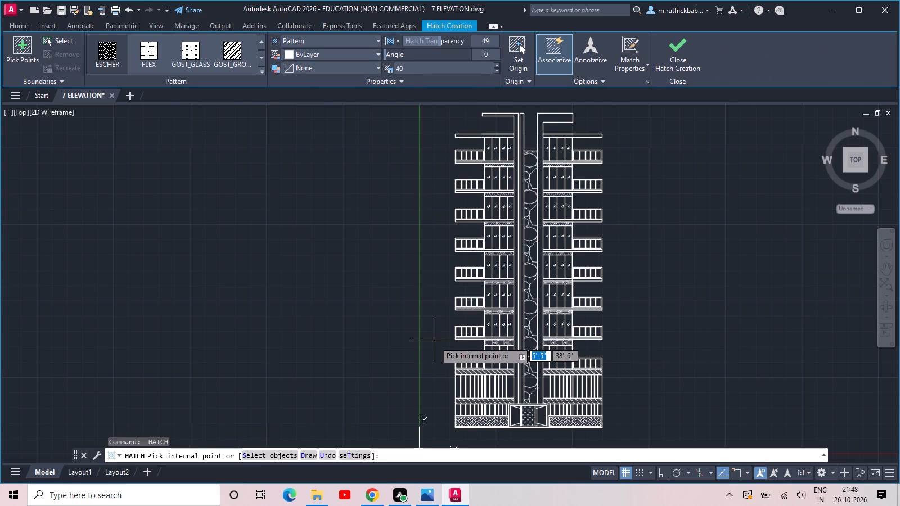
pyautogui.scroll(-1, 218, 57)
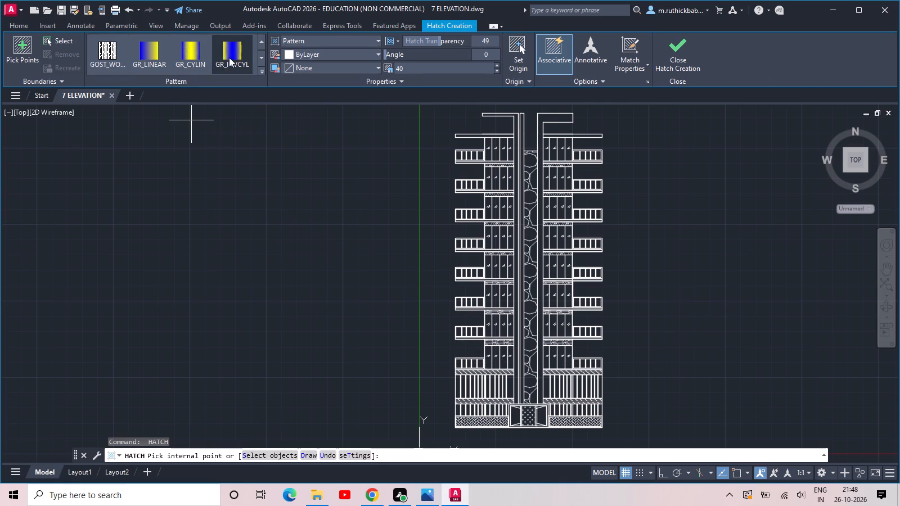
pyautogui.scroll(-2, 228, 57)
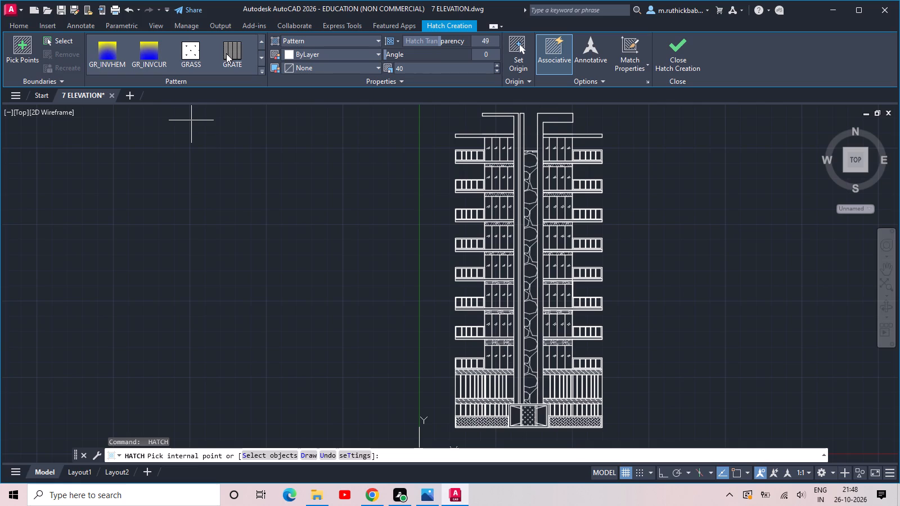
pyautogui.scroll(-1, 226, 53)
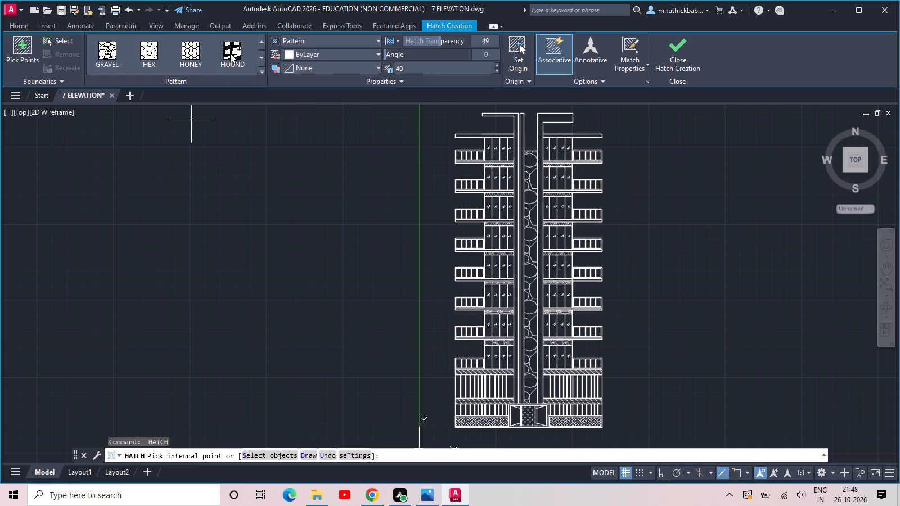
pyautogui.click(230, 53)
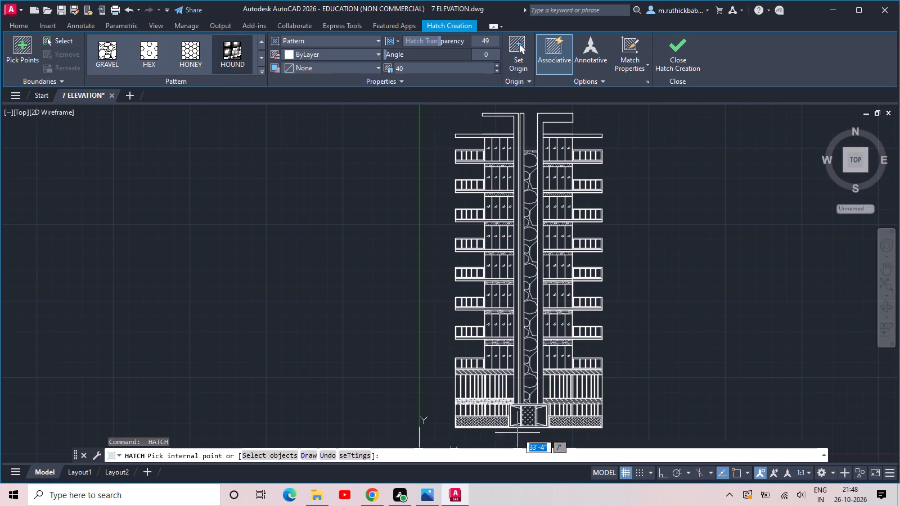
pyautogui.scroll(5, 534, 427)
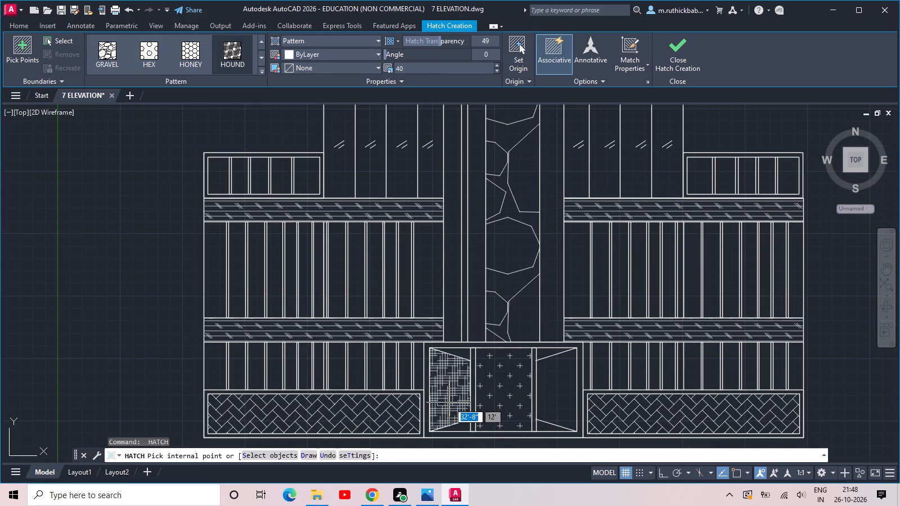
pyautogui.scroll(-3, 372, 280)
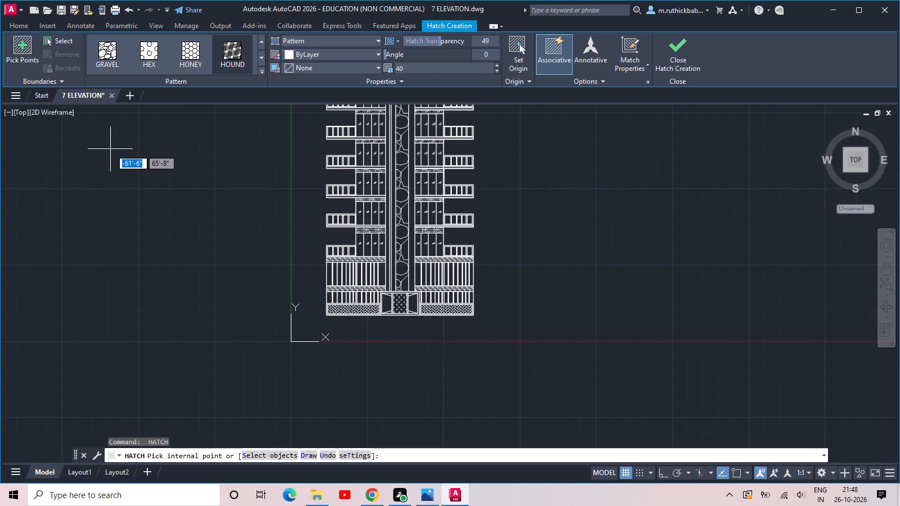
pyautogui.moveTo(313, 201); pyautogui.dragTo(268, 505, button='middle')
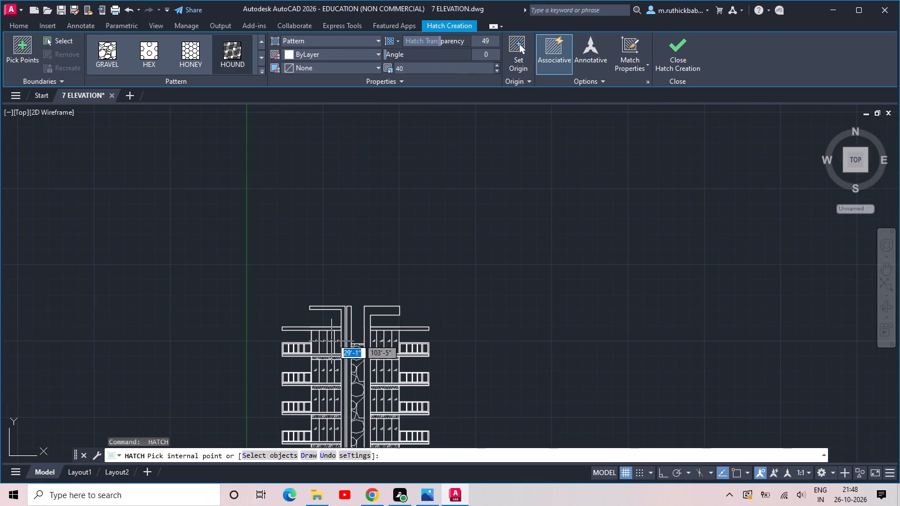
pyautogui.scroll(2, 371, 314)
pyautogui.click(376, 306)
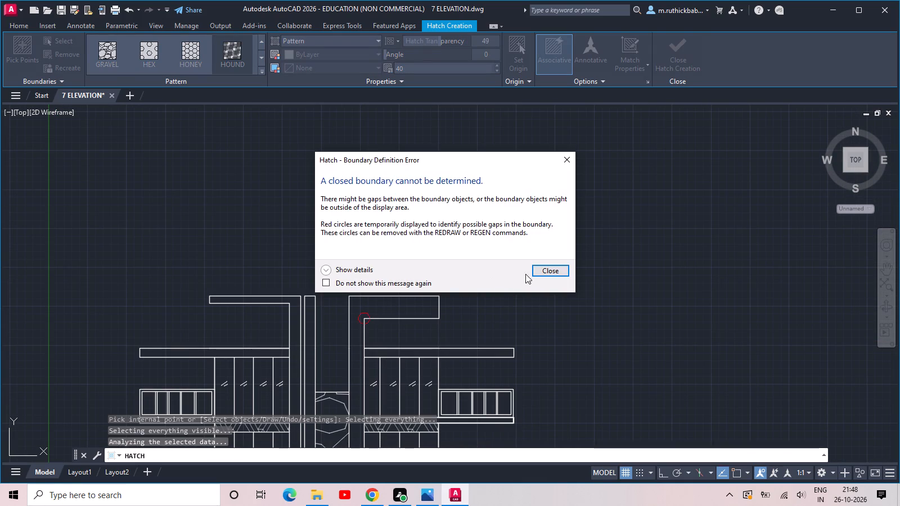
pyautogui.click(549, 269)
# Examine the inner corner where the right rooftop slab meets the vertical strip, plus the strips and bands along the façade below.
pyautogui.scroll(4, 343, 328)
pyautogui.scroll(5, 451, 300)
pyautogui.scroll(1, 442, 236)
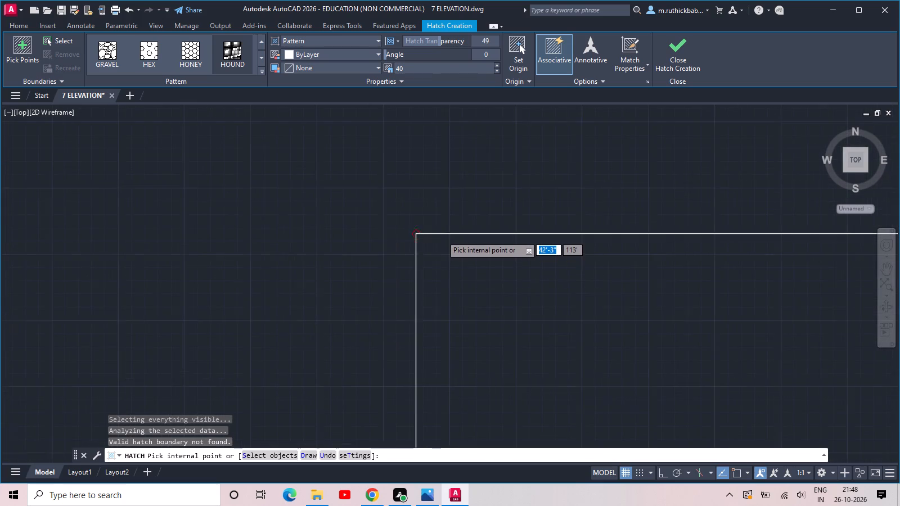
pyautogui.scroll(2, 442, 236)
pyautogui.scroll(-14, 386, 233)
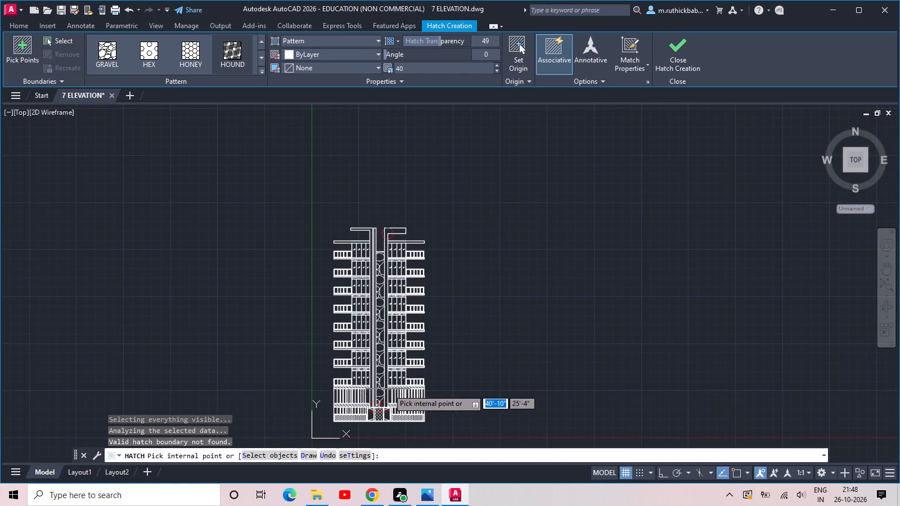
pyautogui.scroll(4, 391, 381)
pyautogui.moveTo(370, 341); pyautogui.dragTo(413, 315, button='middle')
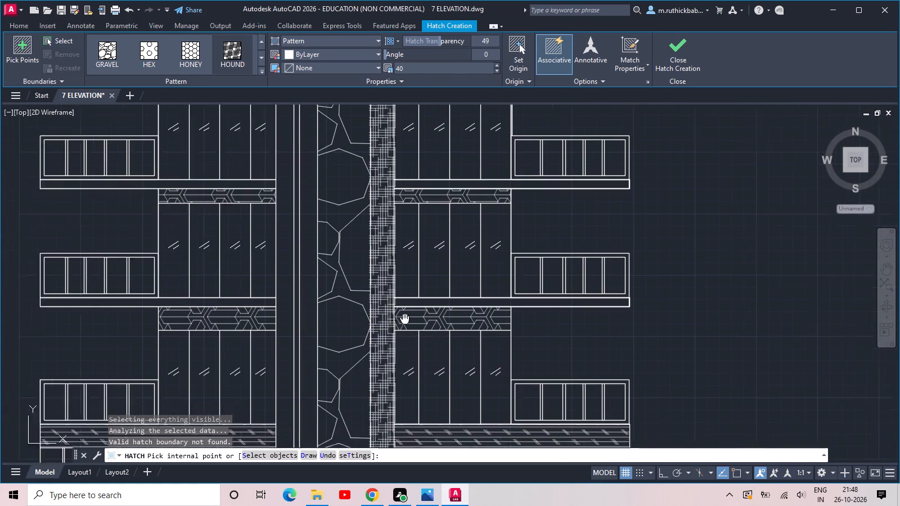
pyautogui.moveTo(413, 315); pyautogui.dragTo(456, 286, button='middle')
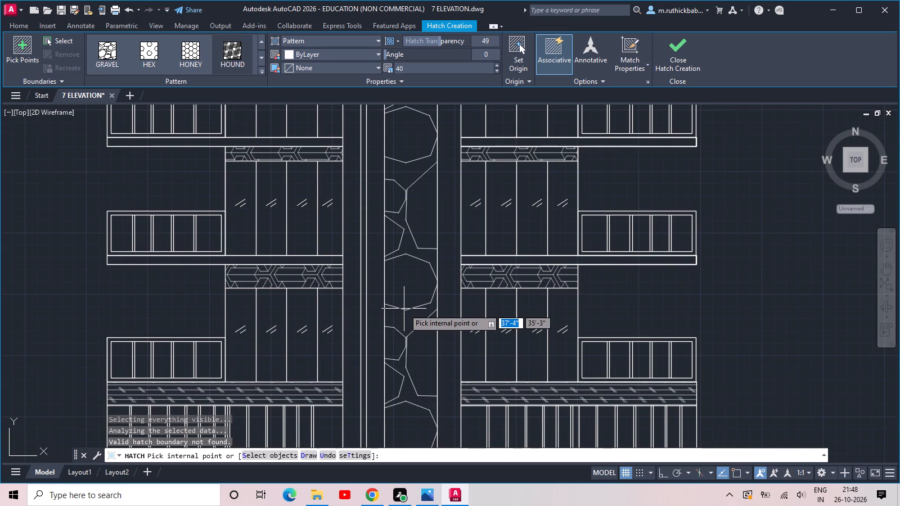
pyautogui.scroll(-1, 409, 304)
pyautogui.moveTo(410, 302); pyautogui.dragTo(464, 359, button='middle')
pyautogui.scroll(-1, 410, 302)
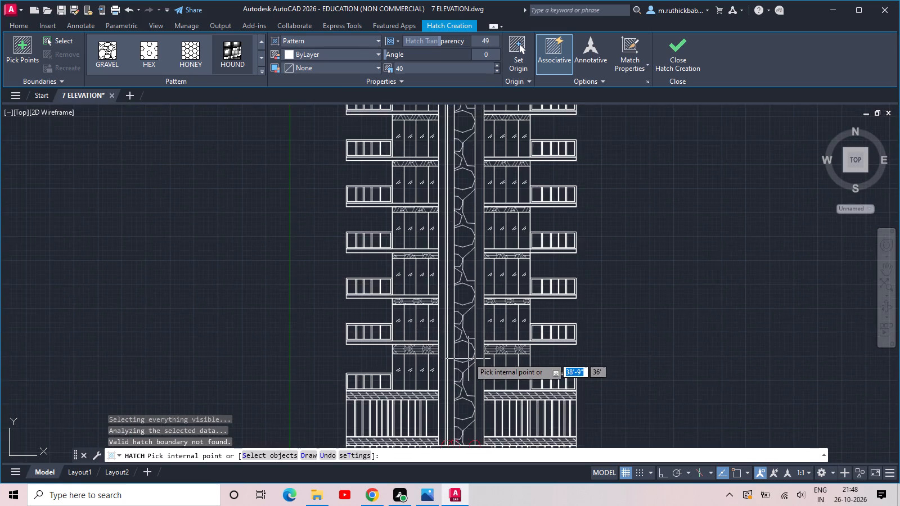
pyautogui.scroll(-1, 469, 354)
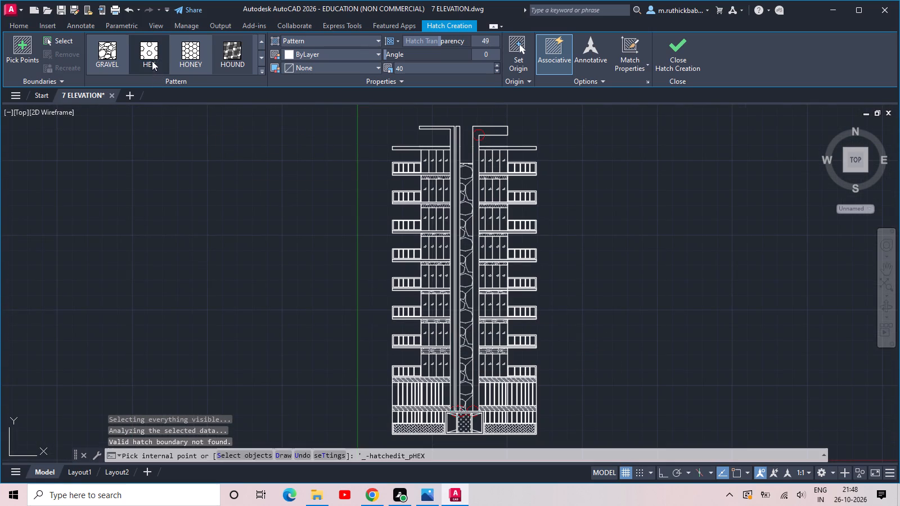
# Switch the hatch pattern to HONEY at scale 40 and preview it in the balcony floor slab left of the central column.
pyautogui.click(188, 53)
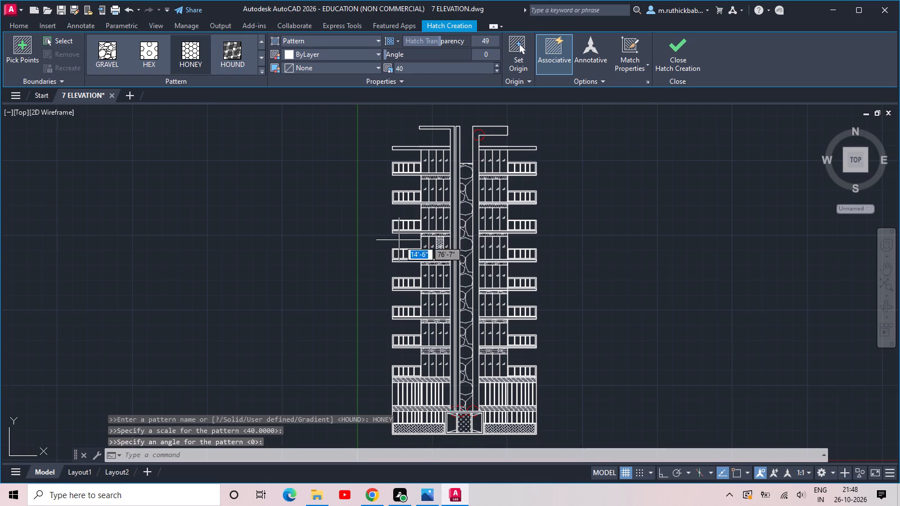
pyautogui.scroll(3, 387, 237)
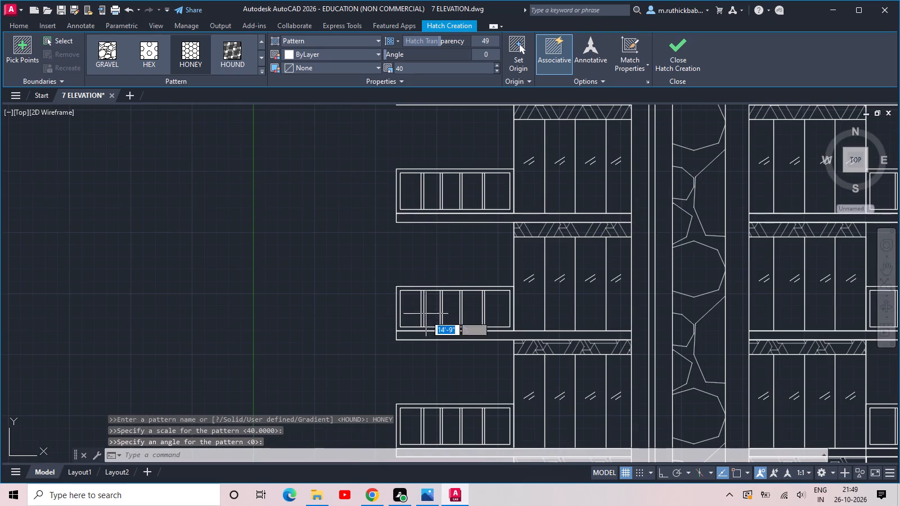
pyautogui.scroll(3, 434, 335)
pyautogui.moveTo(434, 335); pyautogui.dragTo(354, 256, button='middle')
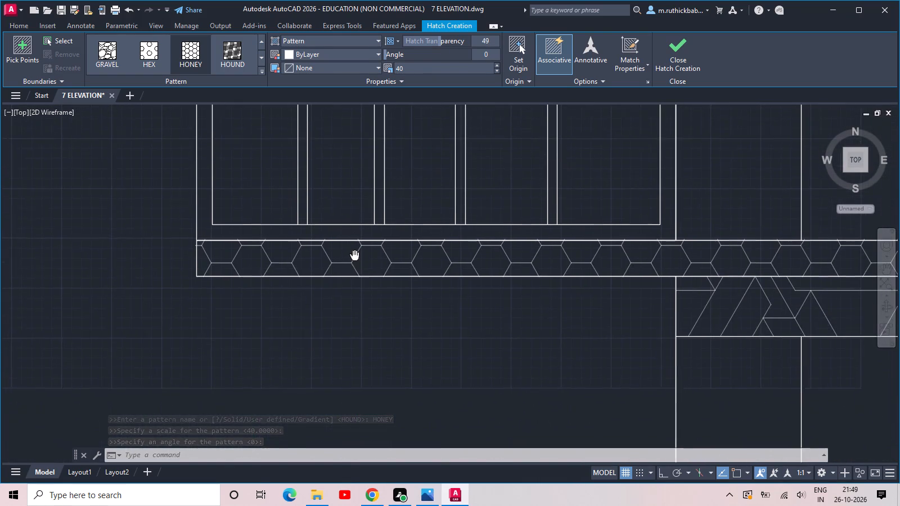
pyautogui.scroll(-2, 356, 256)
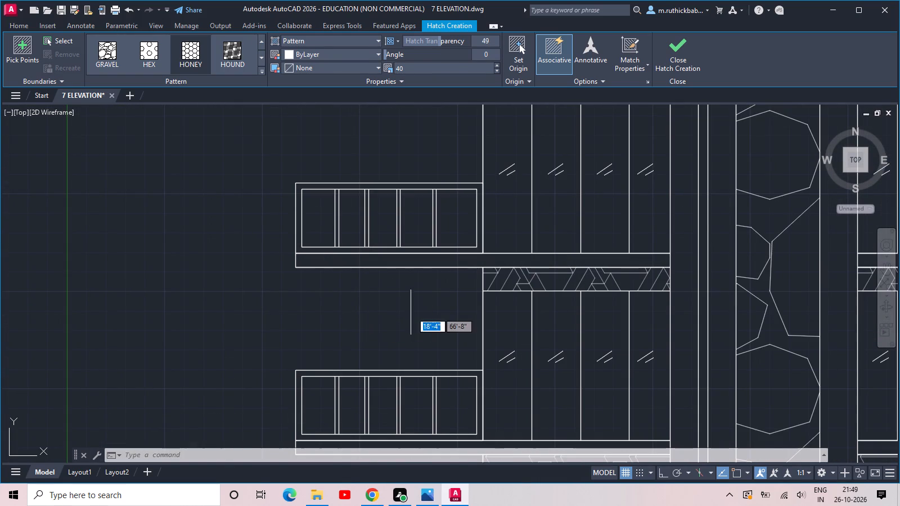
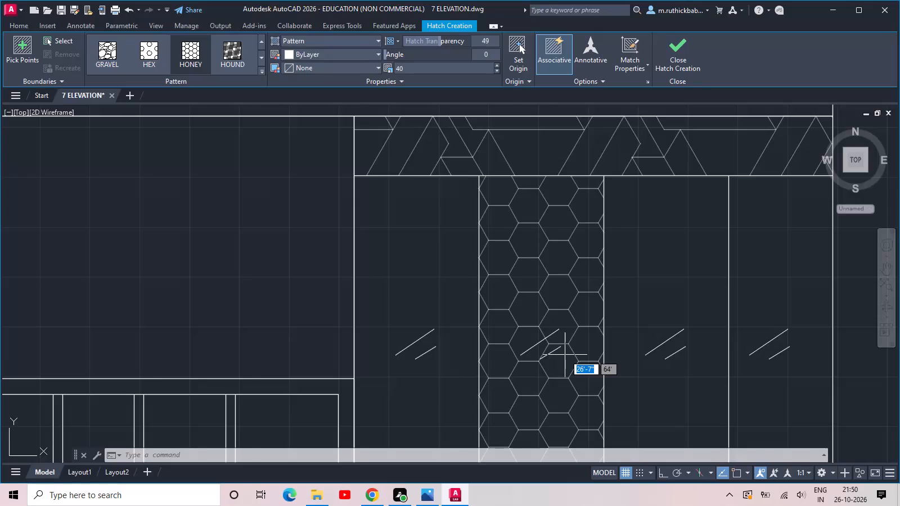
# Examine the window bays, floor slabs and strips beside the central column up the façade as possible hatch areas.
pyautogui.scroll(-1, 565, 355)
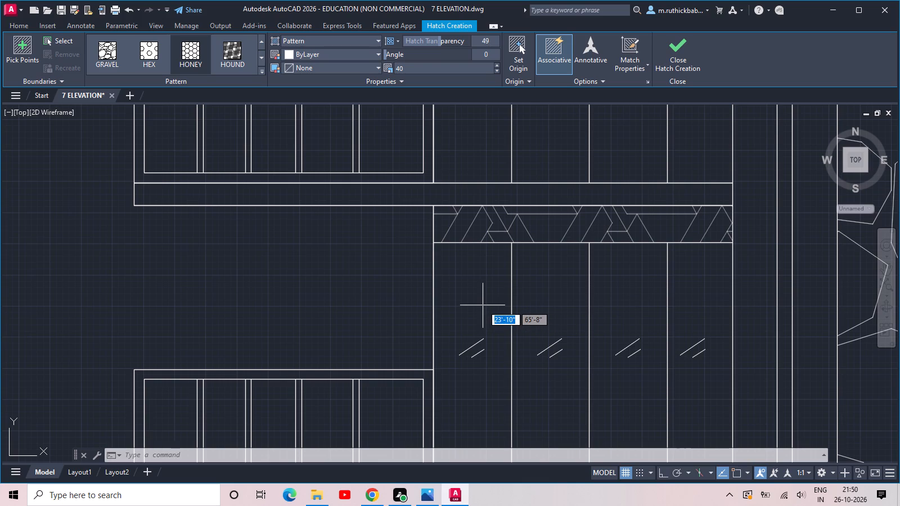
pyautogui.scroll(-1, 483, 305)
pyautogui.moveTo(718, 329); pyautogui.dragTo(681, 330, button='middle')
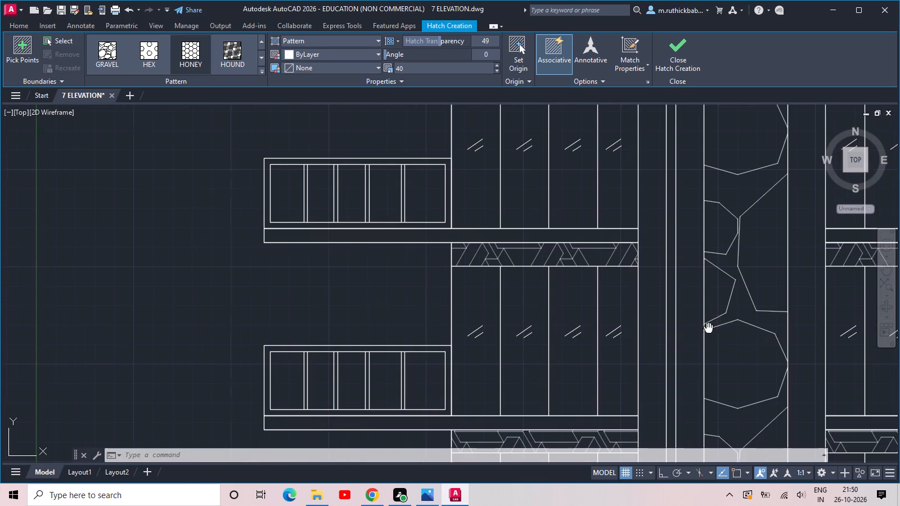
pyautogui.moveTo(681, 330); pyautogui.dragTo(350, 329, button='middle')
pyautogui.scroll(2, 480, 316)
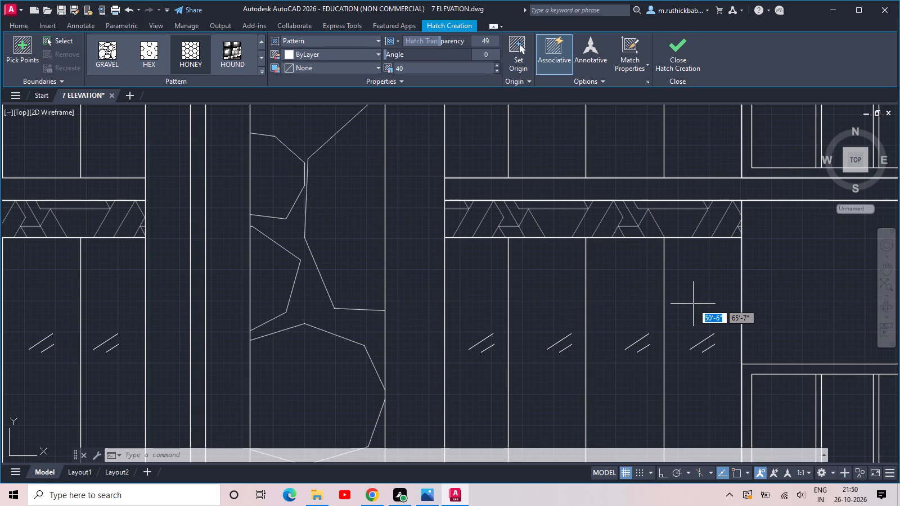
pyautogui.moveTo(693, 304); pyautogui.dragTo(735, 399, button='middle')
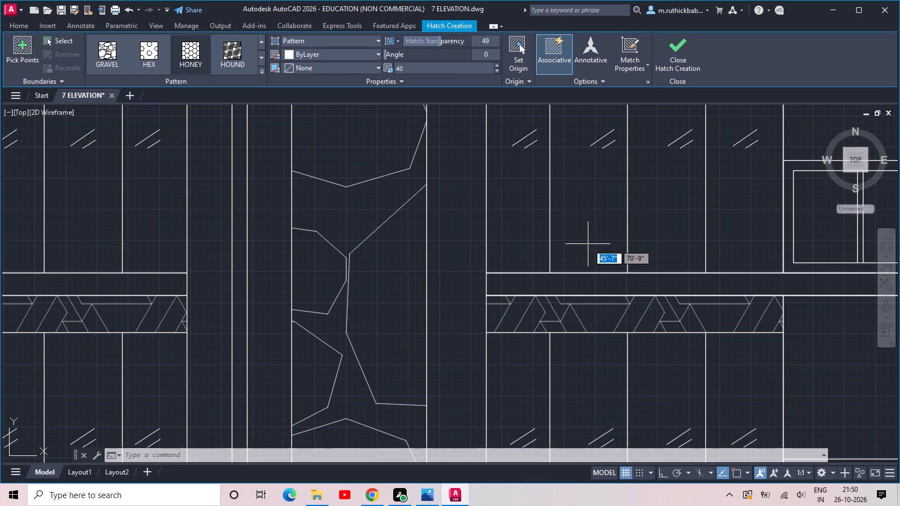
pyautogui.moveTo(588, 244); pyautogui.dragTo(586, 306, button='middle')
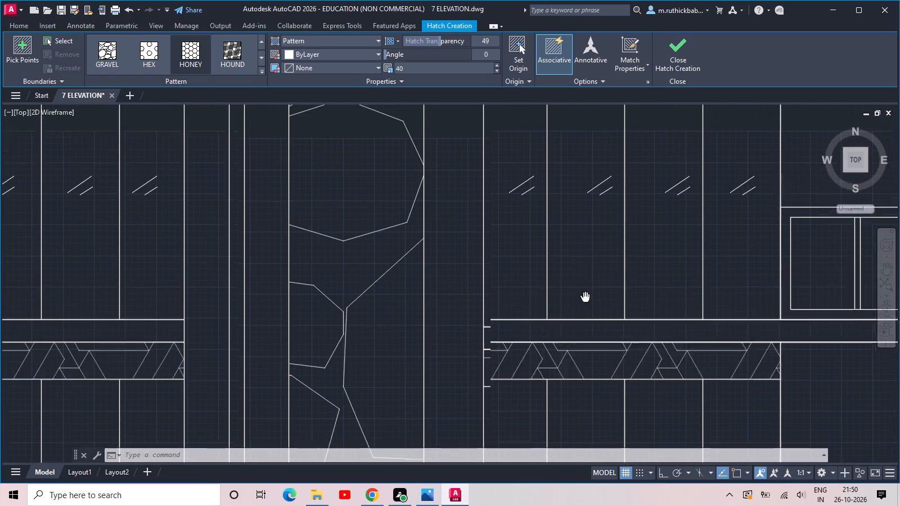
pyautogui.moveTo(586, 306); pyautogui.dragTo(586, 309, button='middle')
pyautogui.scroll(1, 587, 310)
pyautogui.scroll(-2, 587, 310)
pyautogui.moveTo(579, 304); pyautogui.dragTo(575, 329, button='middle')
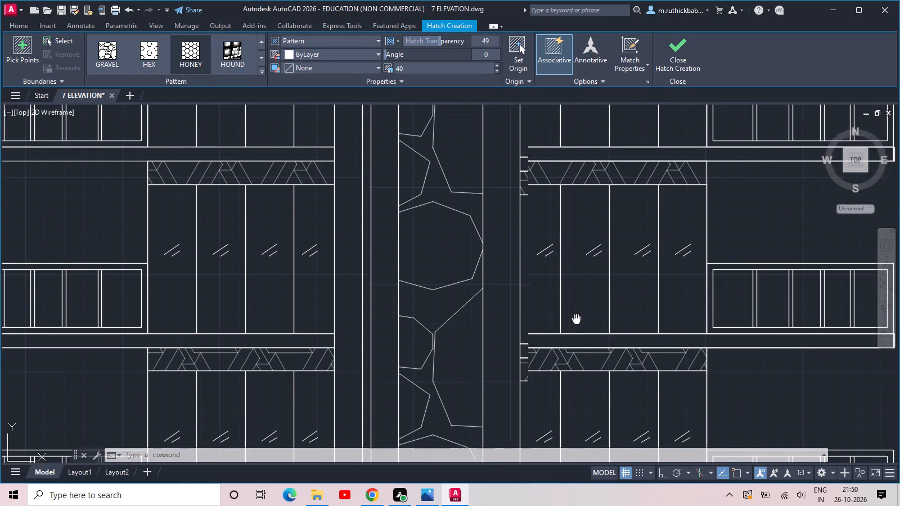
pyautogui.moveTo(575, 329); pyautogui.dragTo(573, 365, button='middle')
pyautogui.moveTo(573, 173); pyautogui.dragTo(558, 344, button='middle')
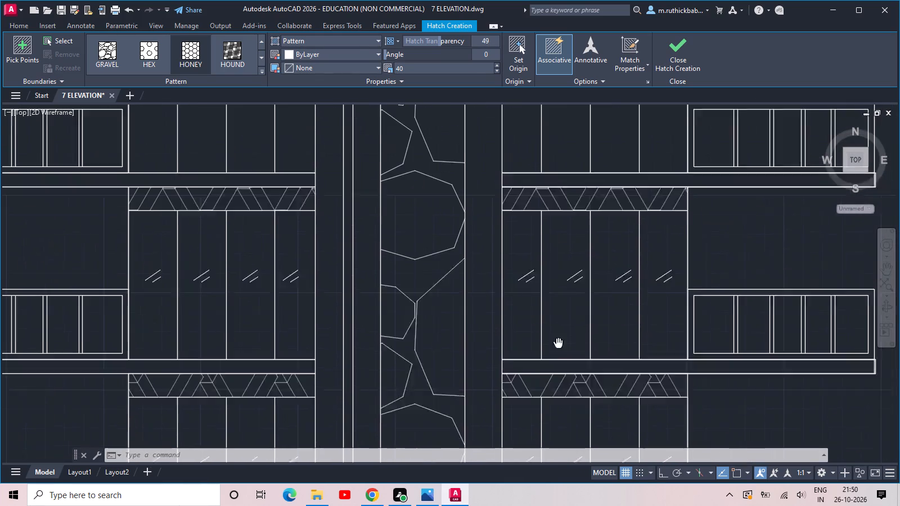
pyautogui.moveTo(558, 344); pyautogui.dragTo(558, 355, button='middle')
pyautogui.scroll(1, 557, 374)
pyautogui.moveTo(563, 373); pyautogui.dragTo(554, 371, button='middle')
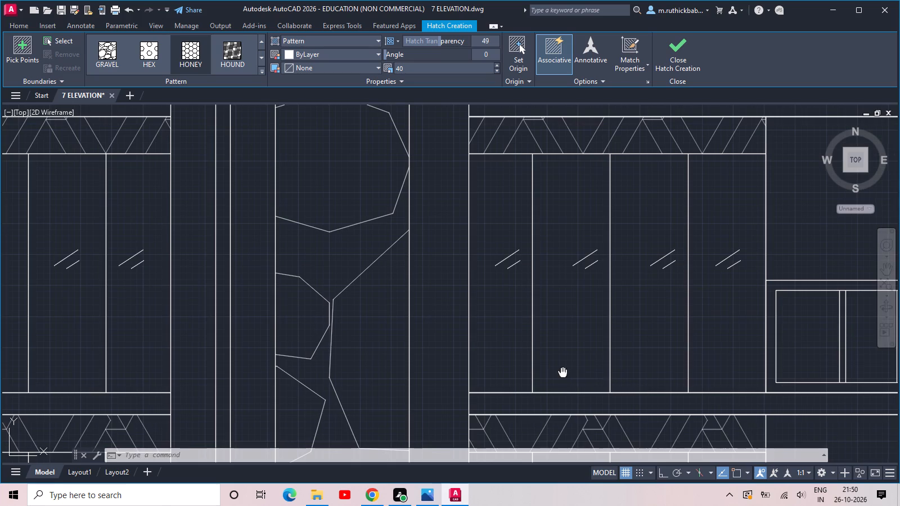
pyautogui.moveTo(554, 371); pyautogui.dragTo(523, 367, button='middle')
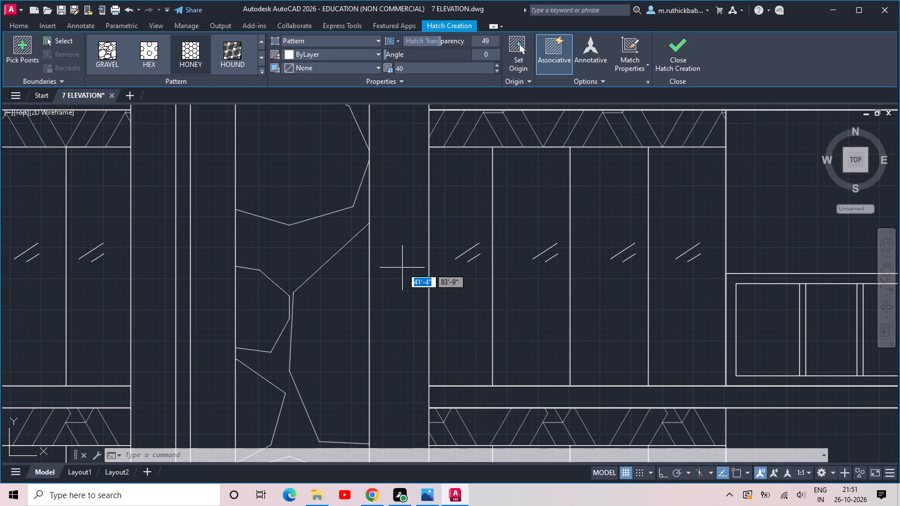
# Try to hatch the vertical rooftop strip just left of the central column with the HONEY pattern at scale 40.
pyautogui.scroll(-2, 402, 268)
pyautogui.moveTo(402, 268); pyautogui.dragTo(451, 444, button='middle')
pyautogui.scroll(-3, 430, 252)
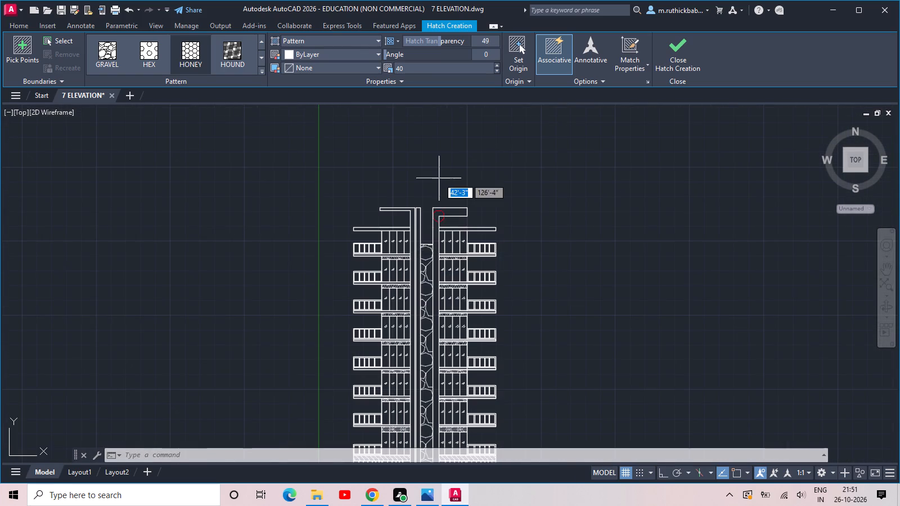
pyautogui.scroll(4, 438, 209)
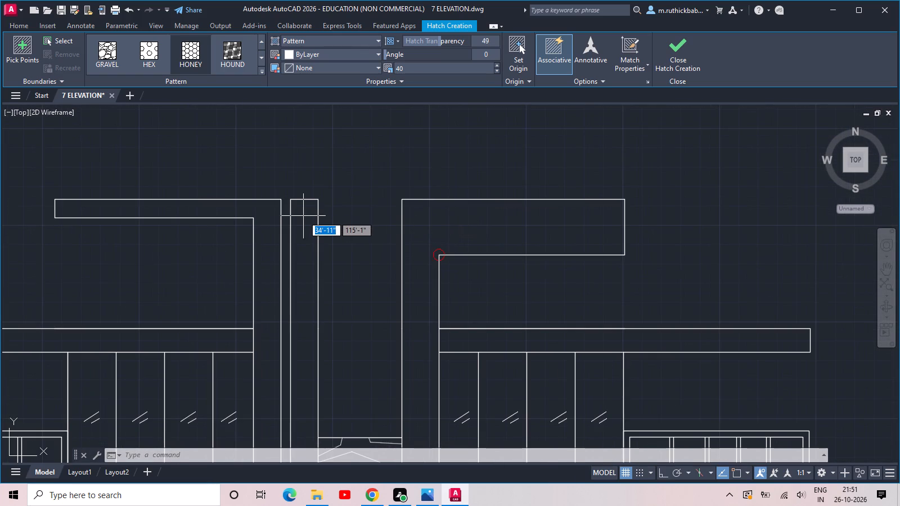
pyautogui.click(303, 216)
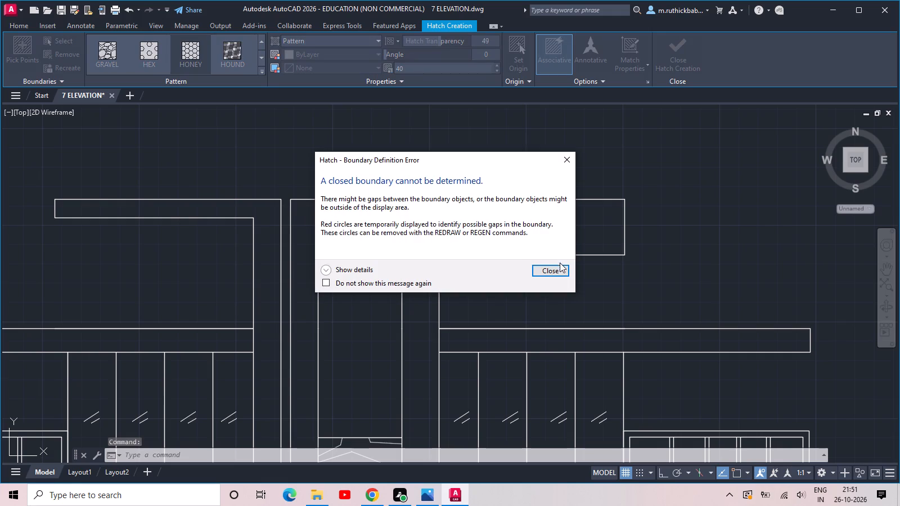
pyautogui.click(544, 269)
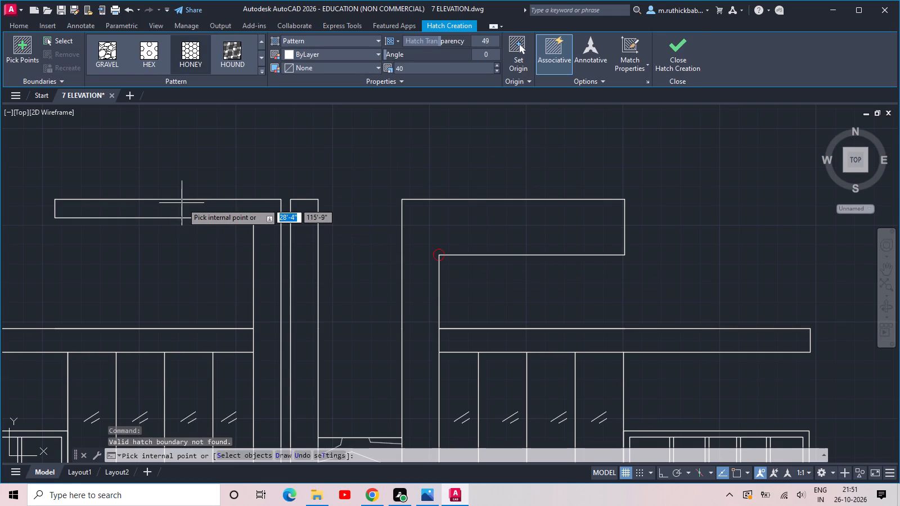
# Hatch the railing frames of the top two balconies on the right side with the HONEY pattern at scale 40.
pyautogui.scroll(-2, 305, 218)
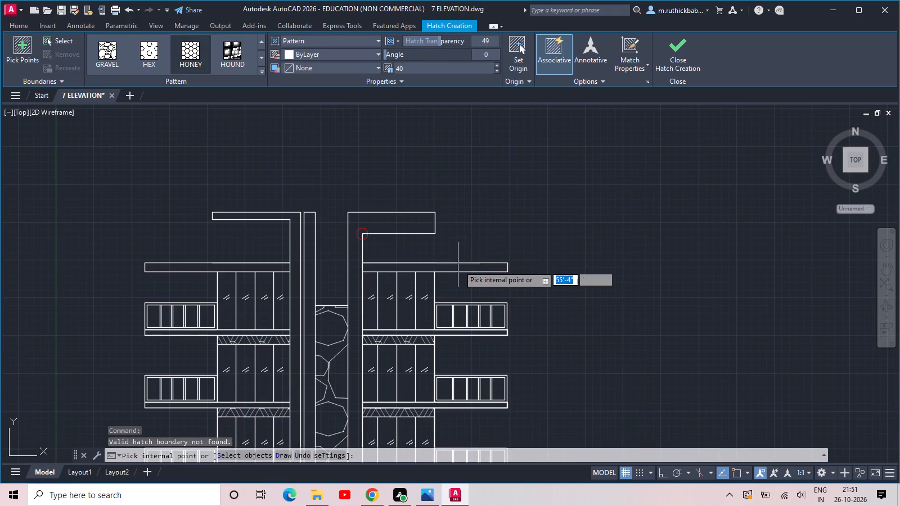
pyautogui.scroll(3, 504, 332)
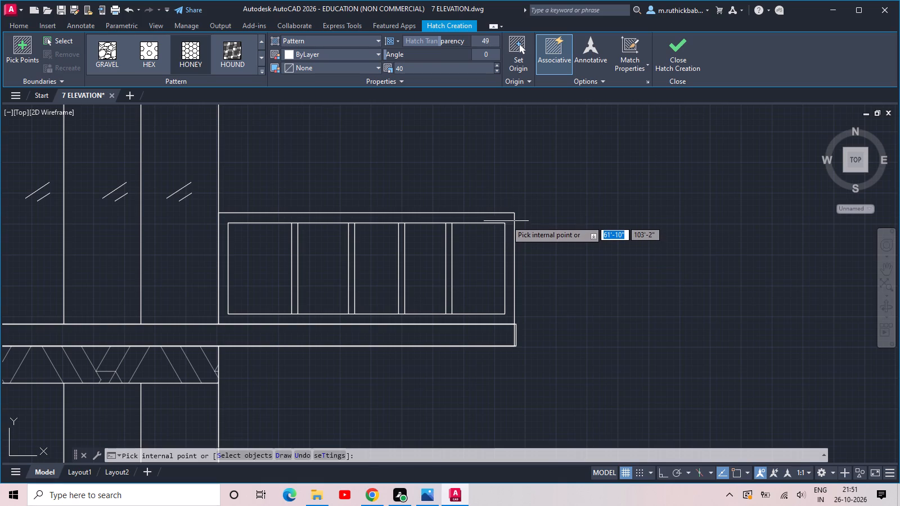
pyautogui.scroll(3, 506, 220)
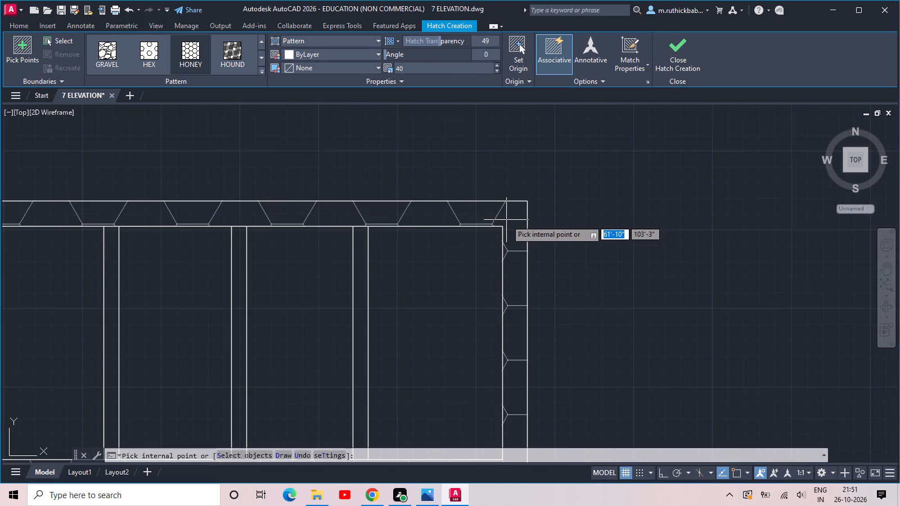
pyautogui.scroll(-2, 506, 220)
pyautogui.click(506, 220)
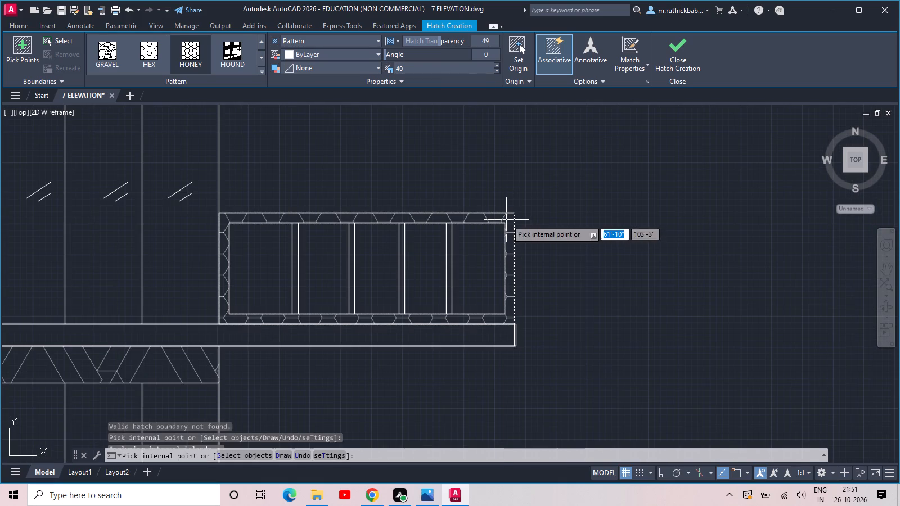
pyautogui.scroll(-2, 508, 234)
pyautogui.scroll(3, 514, 363)
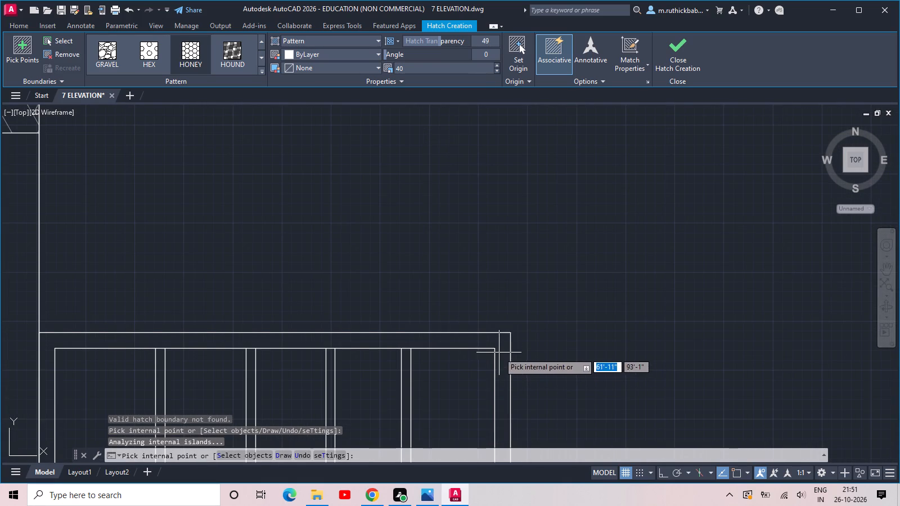
pyautogui.click(500, 346)
# Add the railing frames of the third and fourth right-side balconies from the top to the HONEY hatch.
pyautogui.scroll(-3, 500, 346)
pyautogui.moveTo(502, 369); pyautogui.dragTo(515, 265, button='middle')
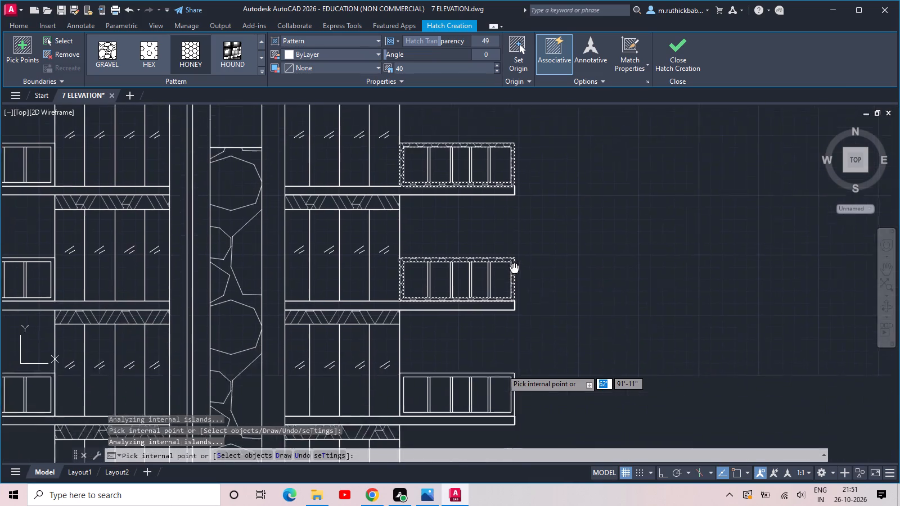
pyautogui.moveTo(515, 265); pyautogui.dragTo(521, 226, button='middle')
pyautogui.scroll(2, 521, 318)
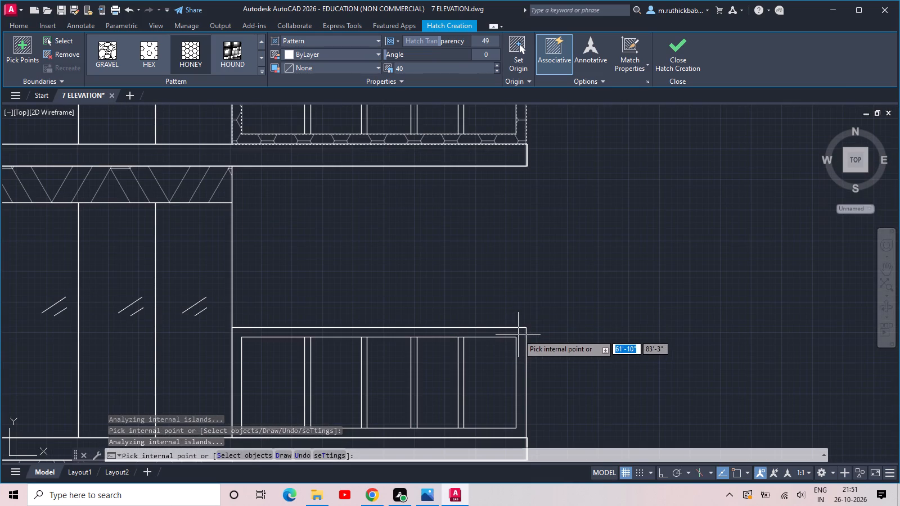
pyautogui.click(518, 335)
pyautogui.scroll(-2, 518, 335)
pyautogui.moveTo(521, 363); pyautogui.dragTo(524, 162, button='middle')
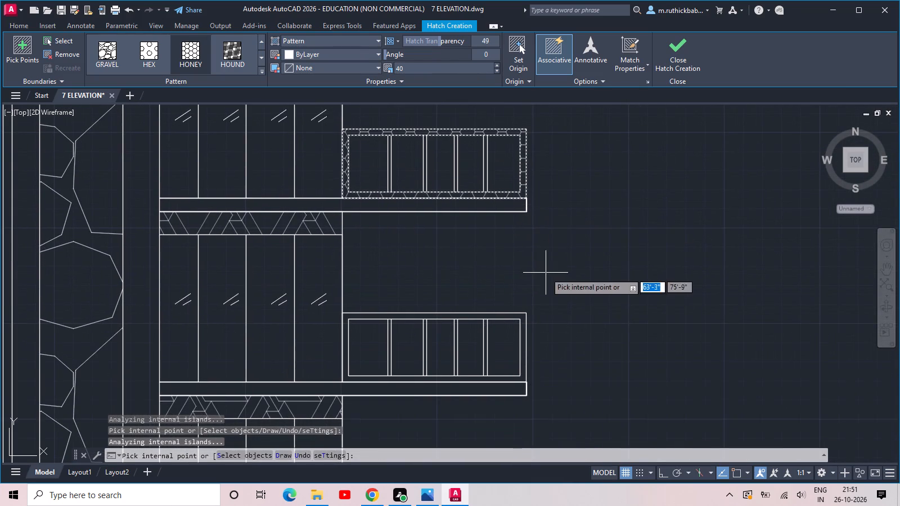
pyautogui.scroll(3, 531, 322)
pyautogui.click(496, 302)
# Add the railing frames of the fifth and sixth right-side balconies from the top to the HONEY hatch.
pyautogui.scroll(-4, 496, 301)
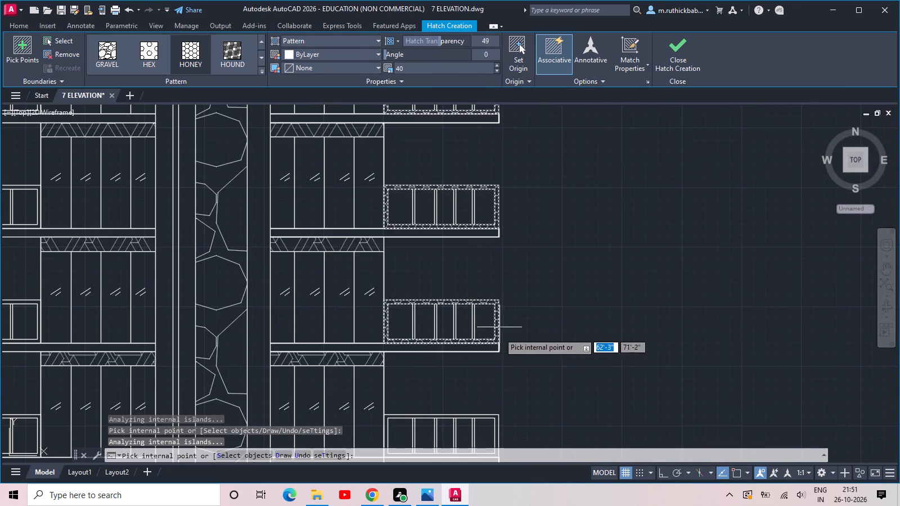
pyautogui.moveTo(493, 373); pyautogui.dragTo(498, 299, button='middle')
pyautogui.scroll(3, 498, 347)
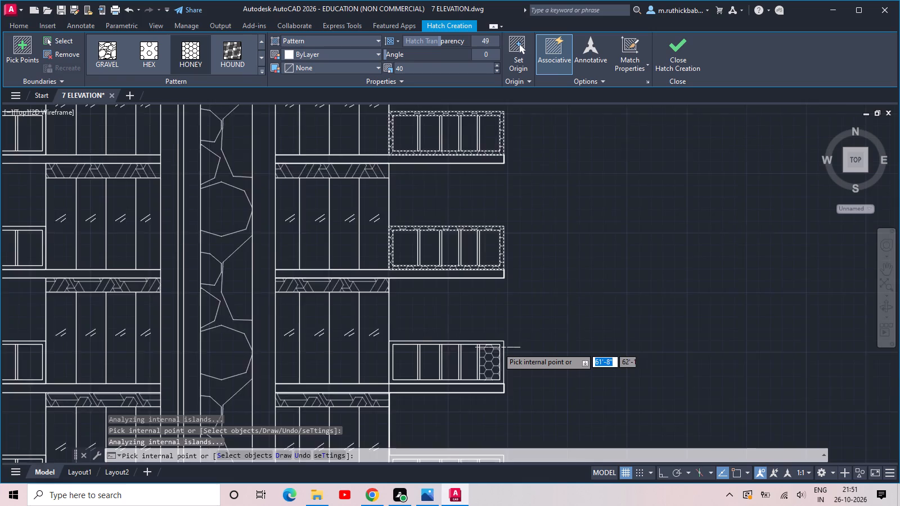
pyautogui.scroll(6, 503, 345)
pyautogui.click(504, 337)
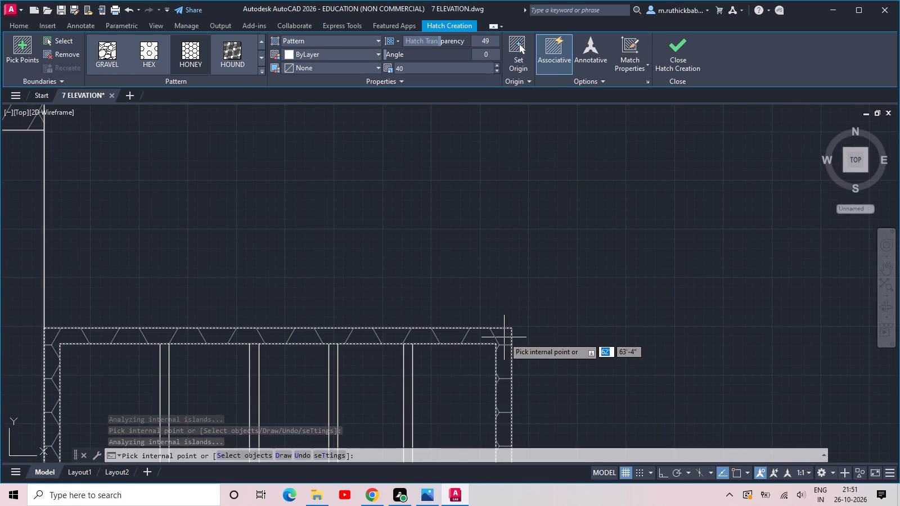
pyautogui.scroll(-6, 504, 337)
pyautogui.moveTo(516, 413); pyautogui.dragTo(529, 383, button='middle')
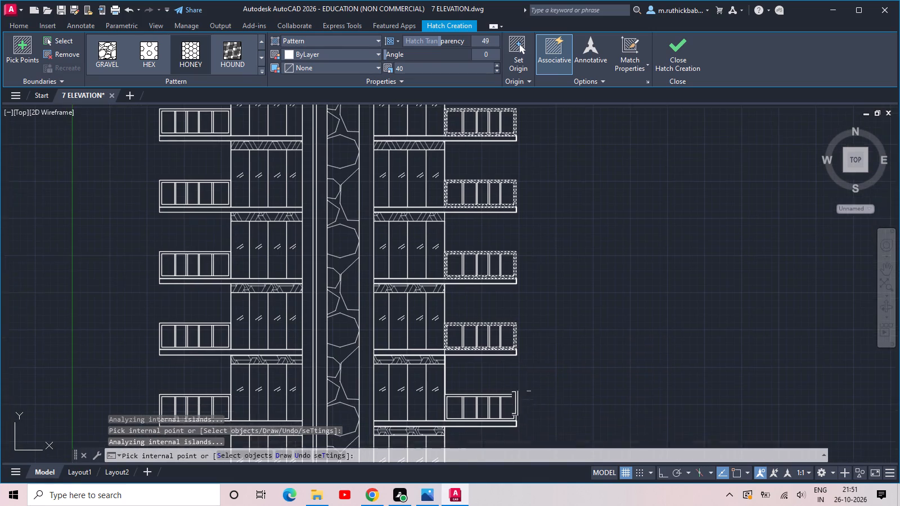
pyautogui.moveTo(529, 383); pyautogui.dragTo(535, 337, button='middle')
pyautogui.scroll(4, 532, 337)
pyautogui.click(510, 271)
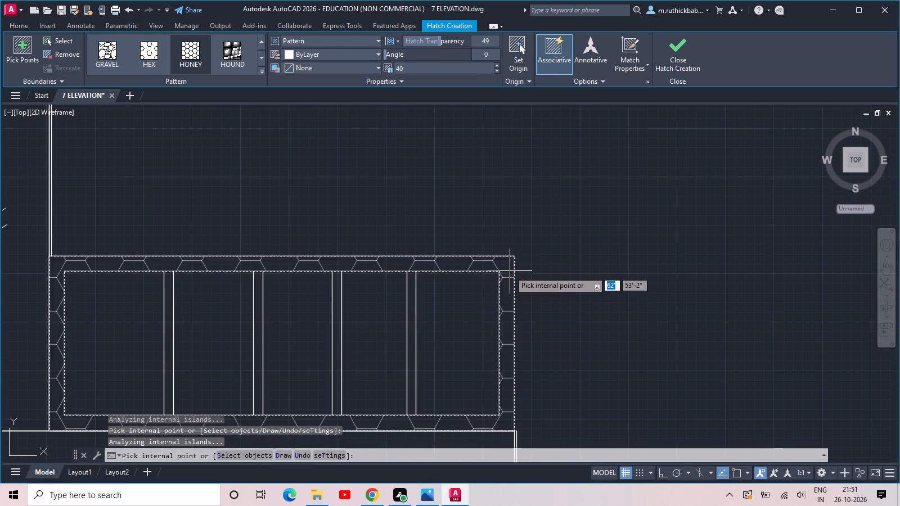
# Add the railing frames of the two lowest right-side balconies to the HONEY hatch.
pyautogui.scroll(-4, 510, 271)
pyautogui.scroll(-1, 526, 379)
pyautogui.moveTo(526, 388); pyautogui.dragTo(517, 217, button='middle')
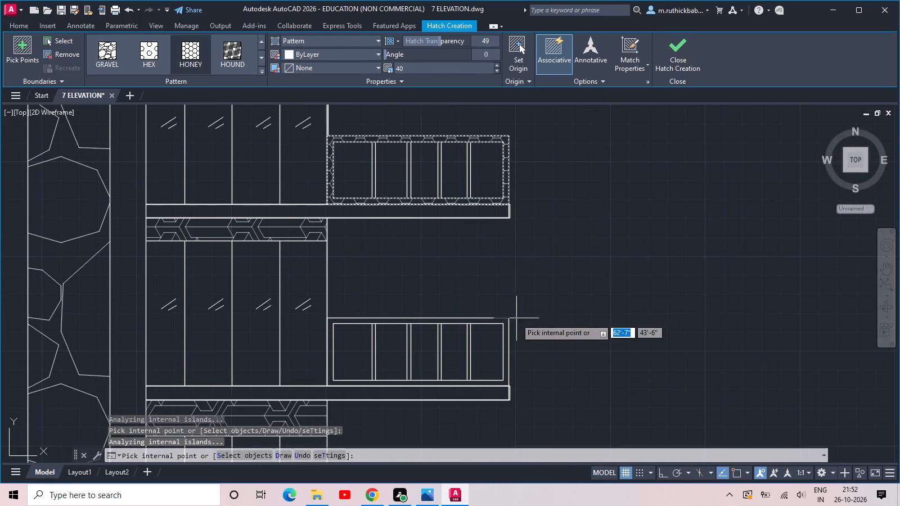
pyautogui.scroll(3, 508, 326)
pyautogui.click(499, 312)
pyautogui.scroll(-3, 500, 307)
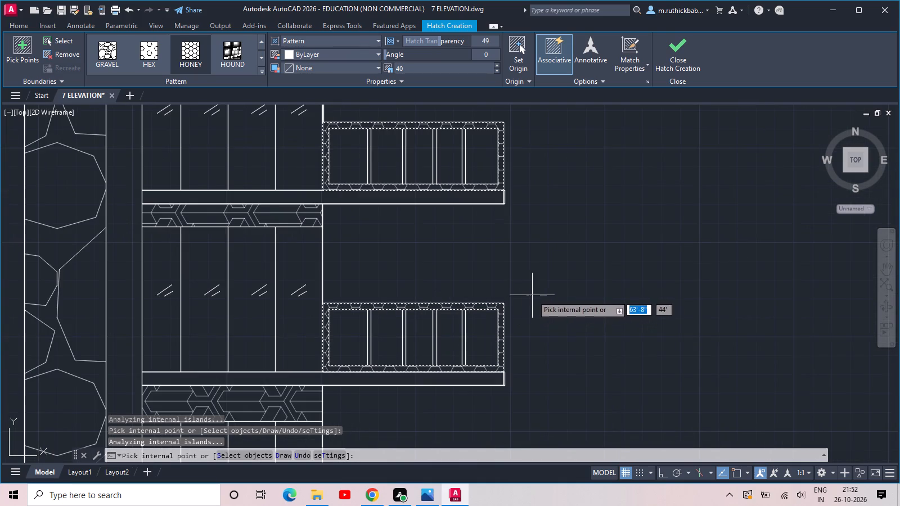
pyautogui.moveTo(553, 265); pyautogui.dragTo(578, 229, button='middle')
pyautogui.scroll(-2, 574, 236)
pyautogui.scroll(5, 551, 336)
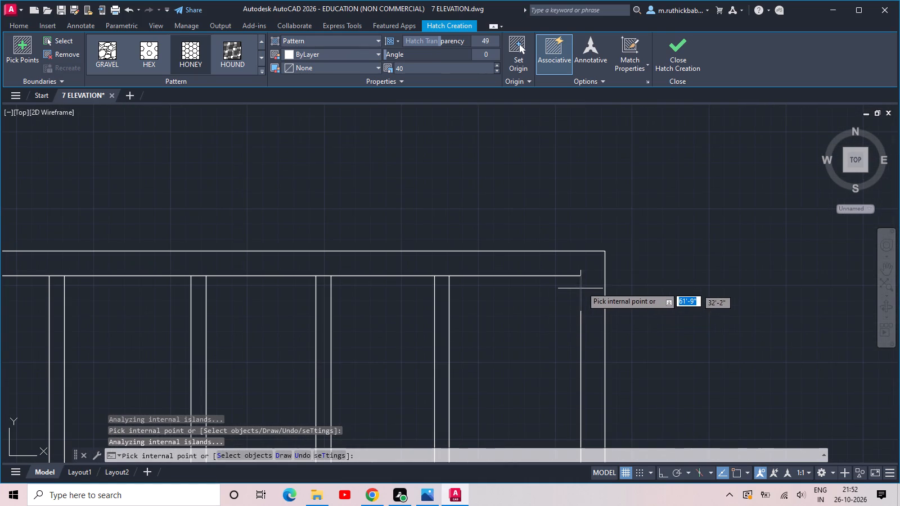
pyautogui.click(589, 273)
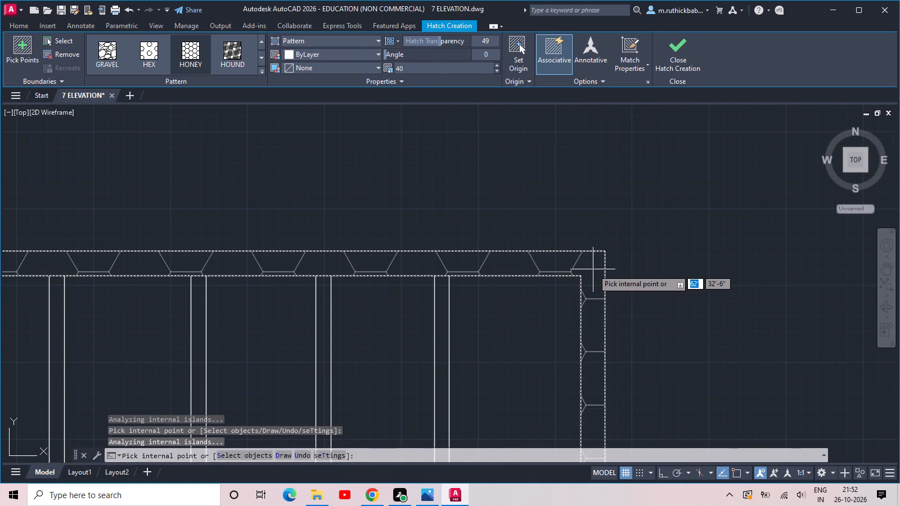
pyautogui.scroll(-4, 593, 269)
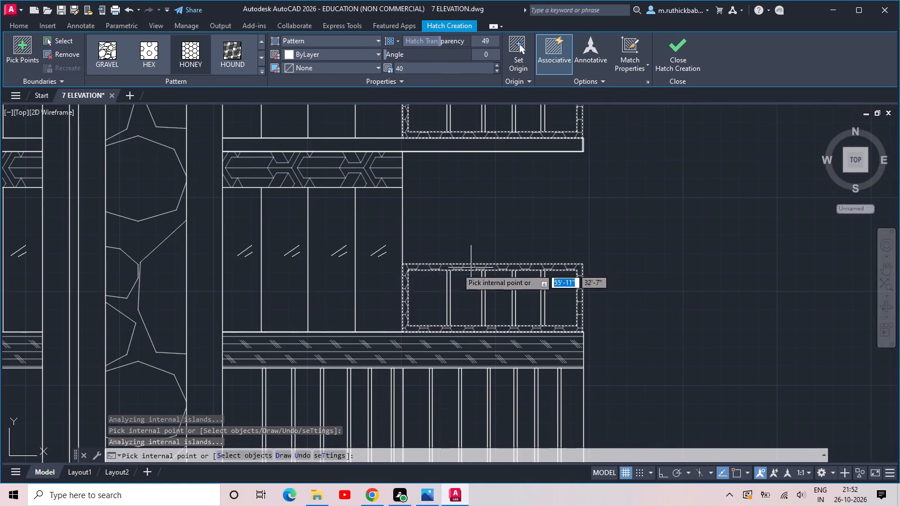
# Add the railing frames of the three lowest left-side balconies to the HONEY hatch, working upward.
pyautogui.moveTo(312, 288); pyautogui.dragTo(899, 279, button='middle')
pyautogui.scroll(2, 386, 265)
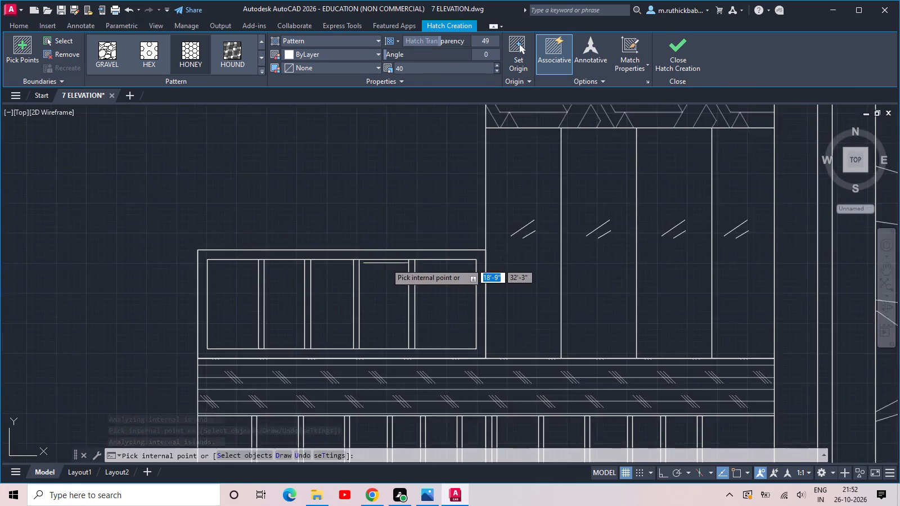
pyautogui.click(395, 248)
pyautogui.scroll(-2, 395, 220)
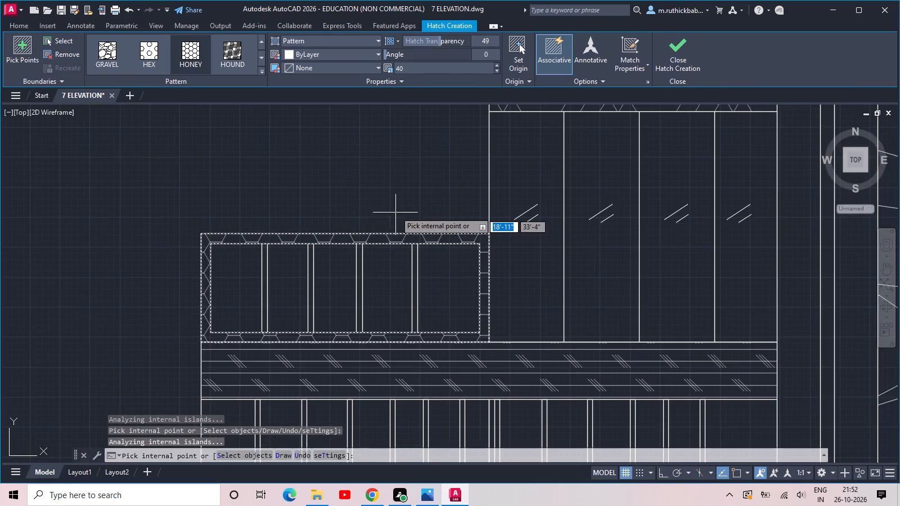
pyautogui.moveTo(395, 207); pyautogui.dragTo(446, 462, button='middle')
pyautogui.scroll(-1, 420, 295)
pyautogui.scroll(3, 422, 309)
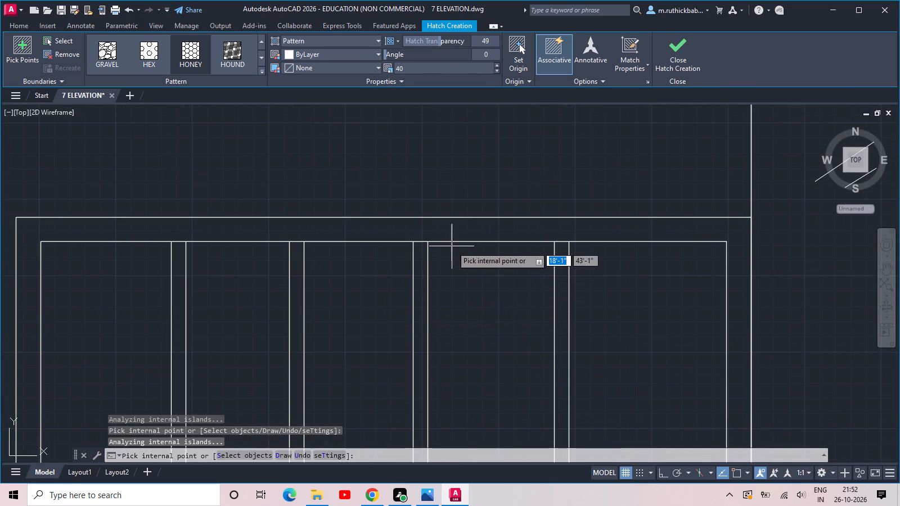
pyautogui.click(454, 230)
pyautogui.scroll(-3, 454, 230)
pyautogui.scroll(-1, 461, 184)
pyautogui.moveTo(461, 186); pyautogui.dragTo(480, 445, button='middle')
pyautogui.scroll(2, 491, 273)
pyautogui.click(490, 291)
pyautogui.scroll(-3, 489, 274)
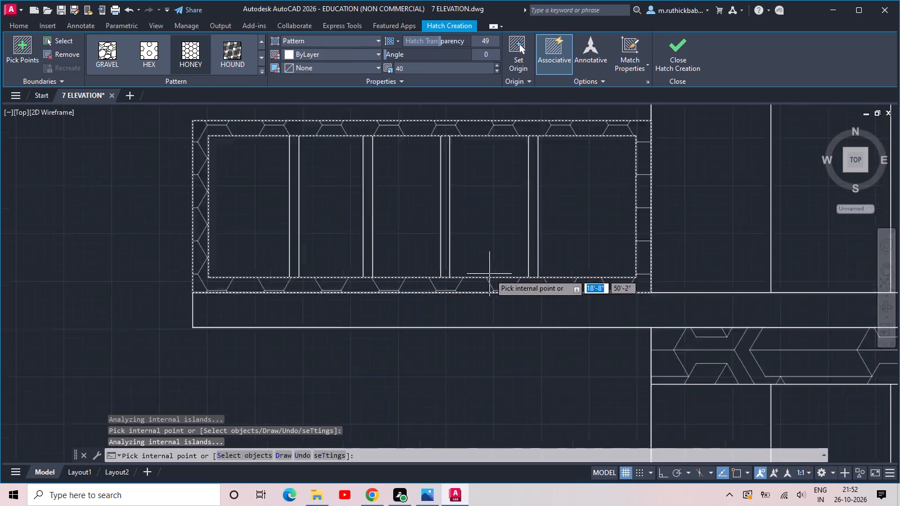
# Add the railing frames of the fourth and fifth left-side balconies from the bottom to the HONEY hatch.
pyautogui.moveTo(493, 254); pyautogui.dragTo(498, 478, button='middle')
pyautogui.scroll(3, 485, 323)
pyautogui.click(485, 323)
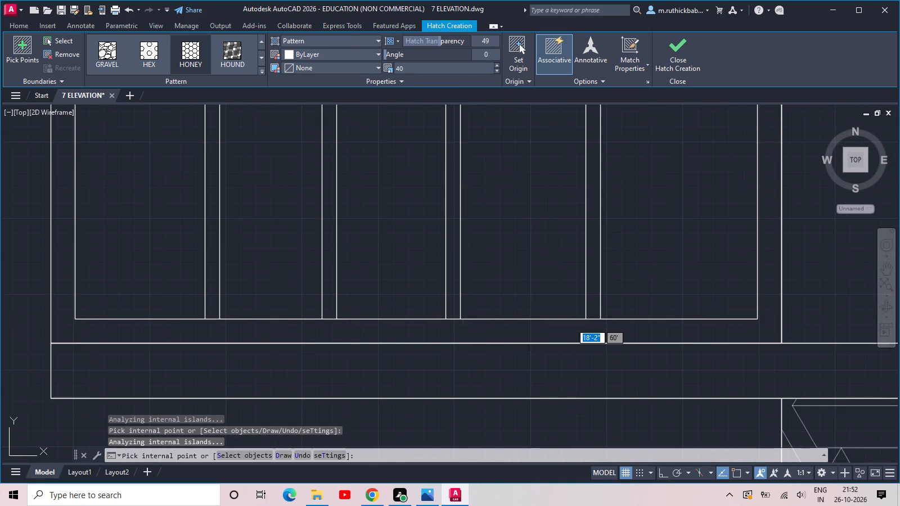
pyautogui.scroll(-3, 488, 320)
pyautogui.moveTo(498, 302); pyautogui.dragTo(501, 505, button='middle')
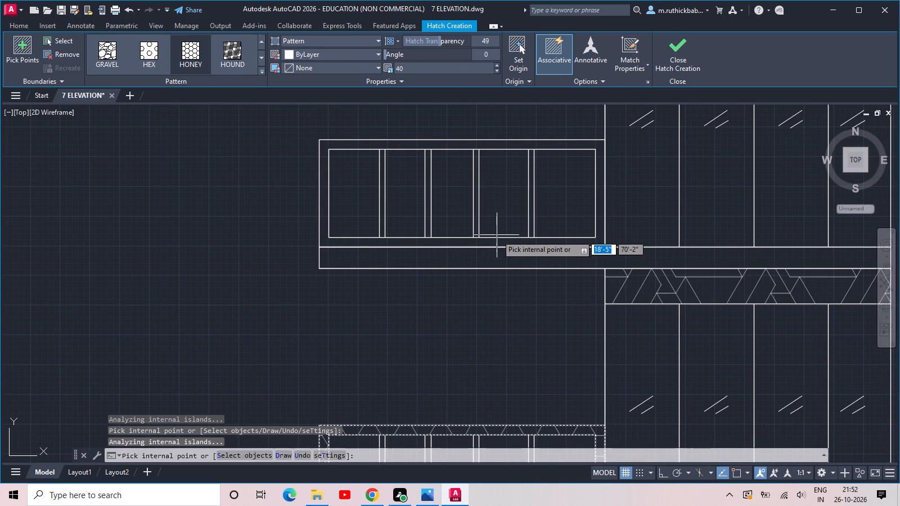
pyautogui.click(498, 243)
# Add the railing frames of the three uppermost left-side balconies to the HONEY hatch, working upward, and finish the hatch.
pyautogui.moveTo(504, 231); pyautogui.dragTo(542, 505, button='middle')
pyautogui.scroll(-1, 507, 247)
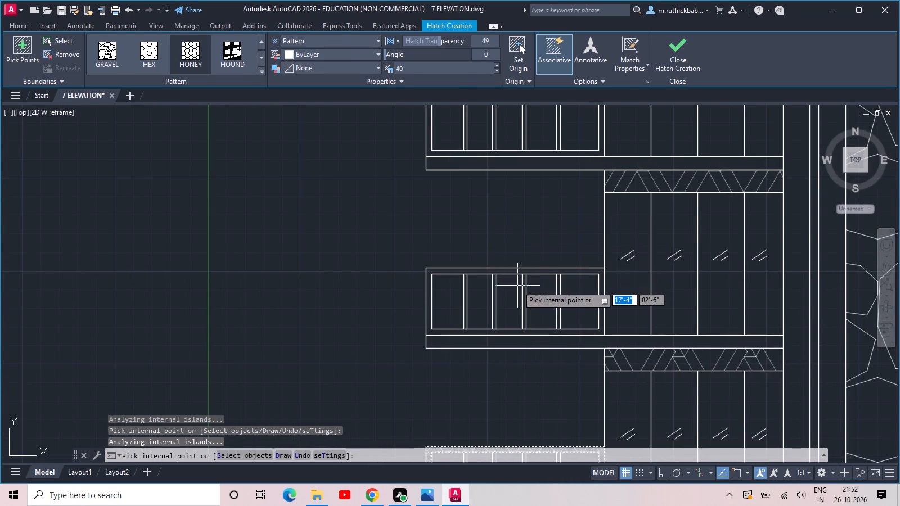
pyautogui.click(528, 272)
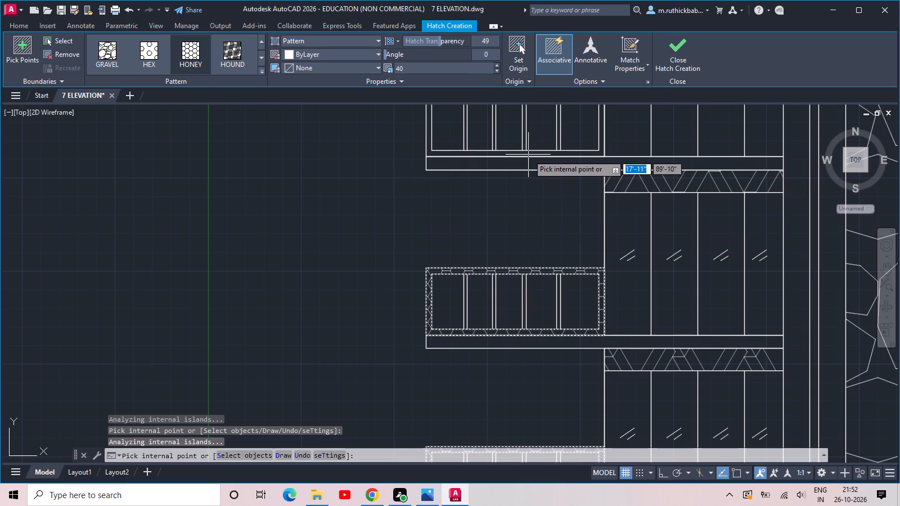
pyautogui.click(528, 154)
pyautogui.moveTo(528, 151); pyautogui.dragTo(532, 419, button='middle')
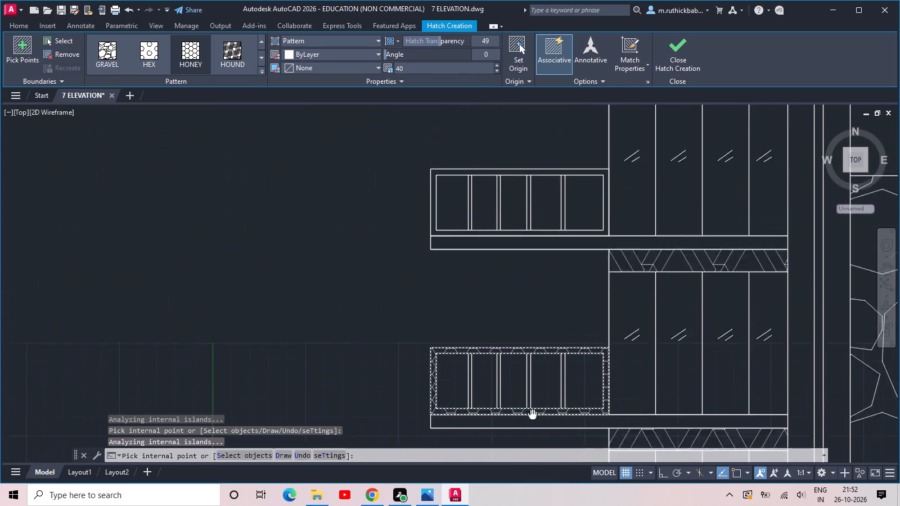
pyautogui.moveTo(532, 419); pyautogui.dragTo(530, 429, button='middle')
pyautogui.scroll(3, 537, 246)
pyautogui.click(532, 252)
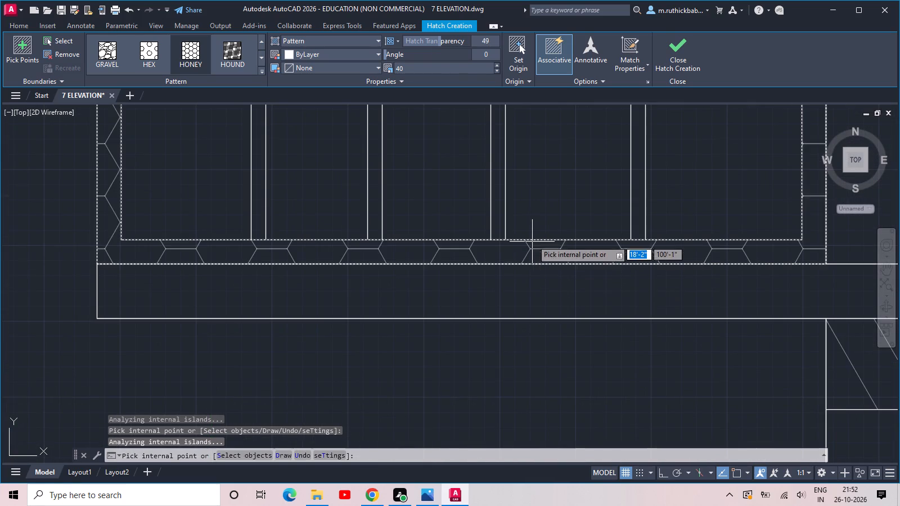
pyautogui.moveTo(533, 232); pyautogui.dragTo(565, 505, button='middle')
pyautogui.scroll(-3, 560, 350)
pyautogui.scroll(-2, 565, 266)
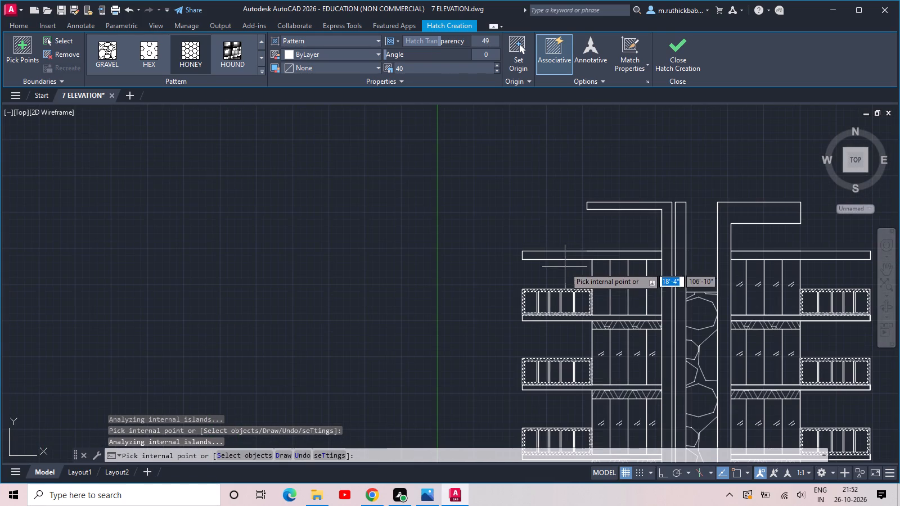
pyautogui.press('space')
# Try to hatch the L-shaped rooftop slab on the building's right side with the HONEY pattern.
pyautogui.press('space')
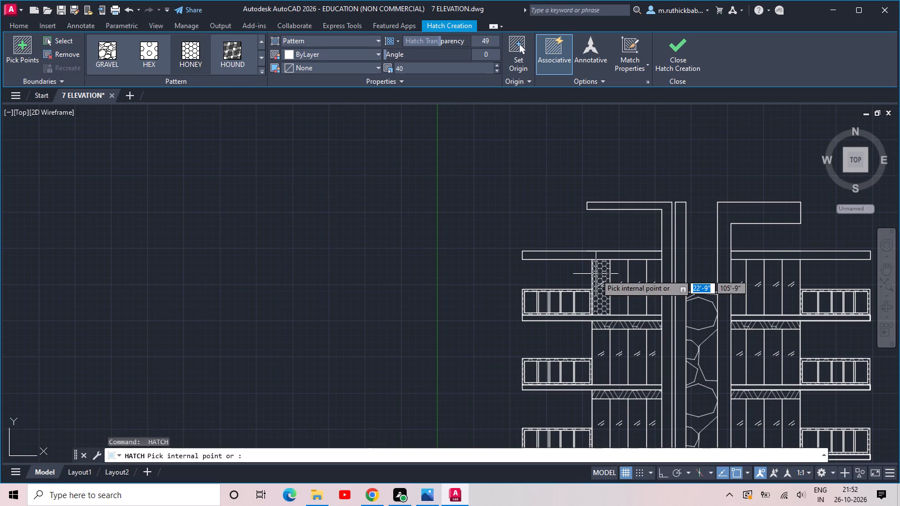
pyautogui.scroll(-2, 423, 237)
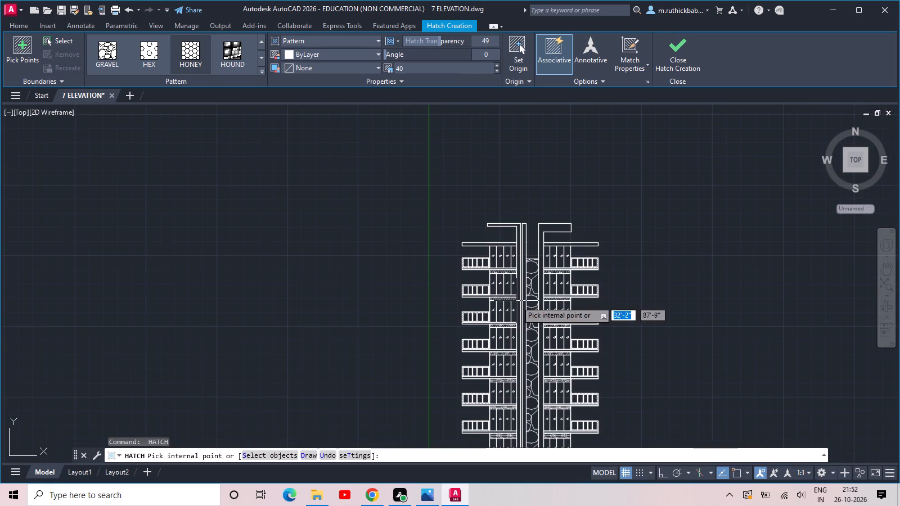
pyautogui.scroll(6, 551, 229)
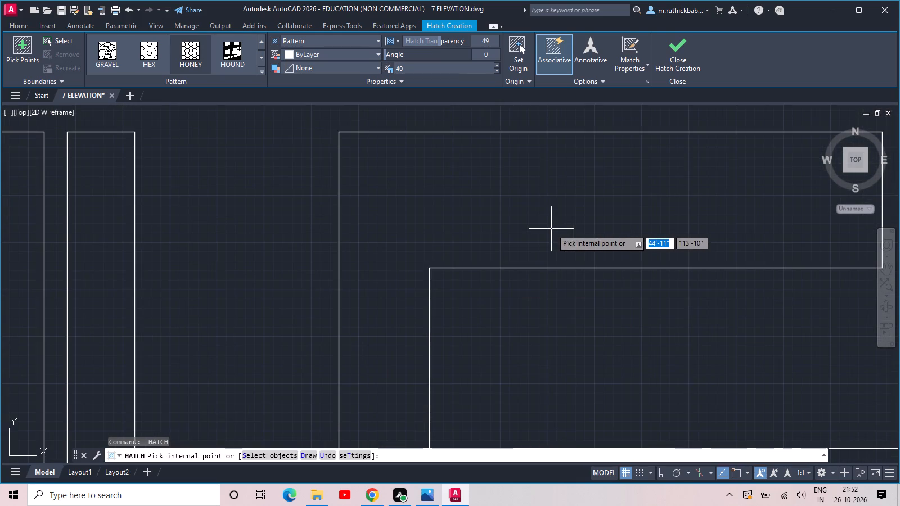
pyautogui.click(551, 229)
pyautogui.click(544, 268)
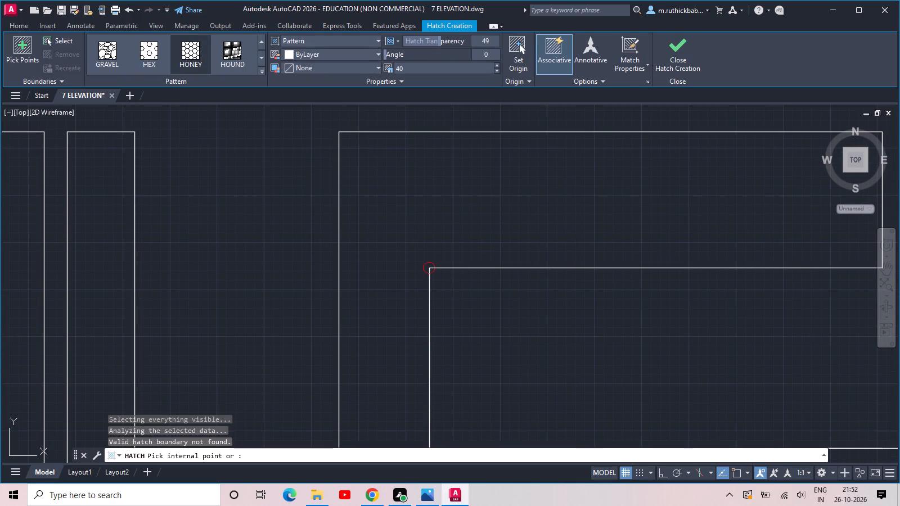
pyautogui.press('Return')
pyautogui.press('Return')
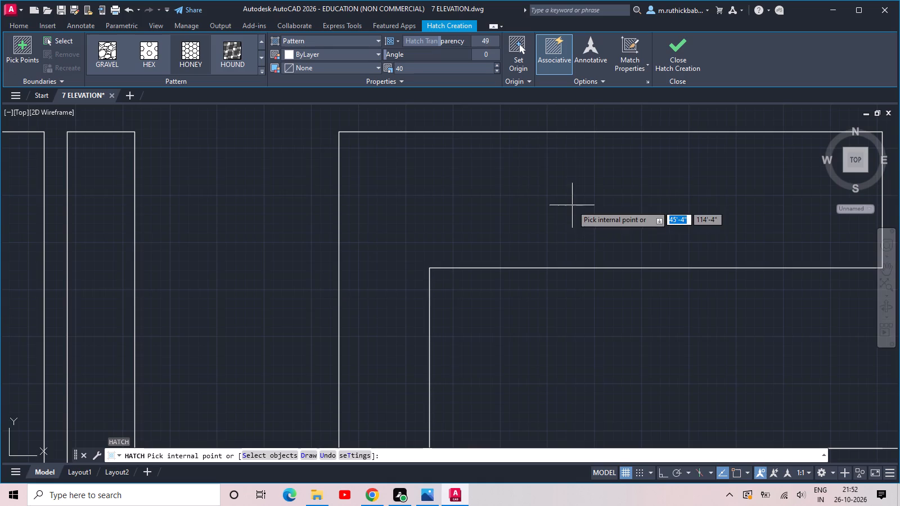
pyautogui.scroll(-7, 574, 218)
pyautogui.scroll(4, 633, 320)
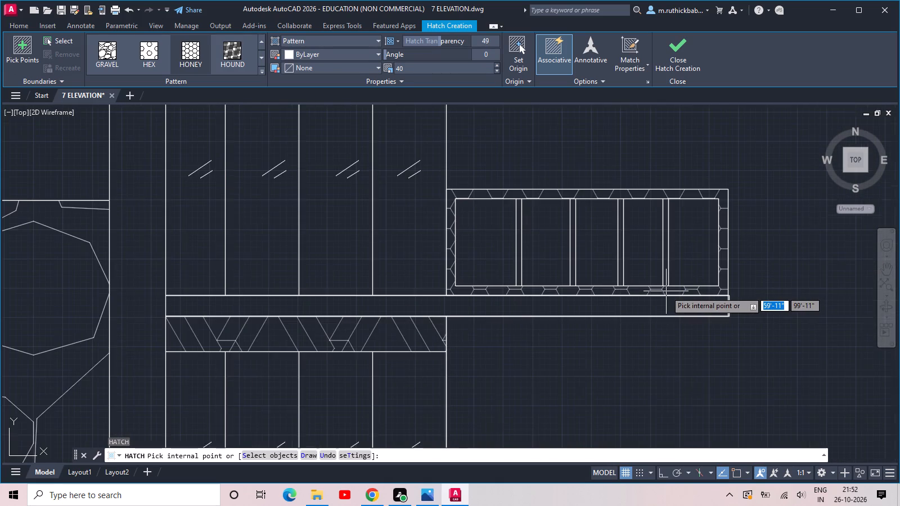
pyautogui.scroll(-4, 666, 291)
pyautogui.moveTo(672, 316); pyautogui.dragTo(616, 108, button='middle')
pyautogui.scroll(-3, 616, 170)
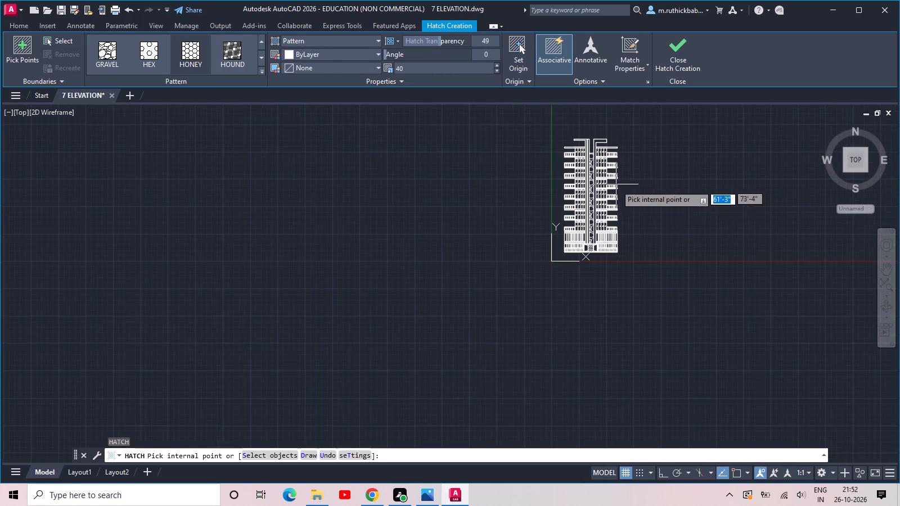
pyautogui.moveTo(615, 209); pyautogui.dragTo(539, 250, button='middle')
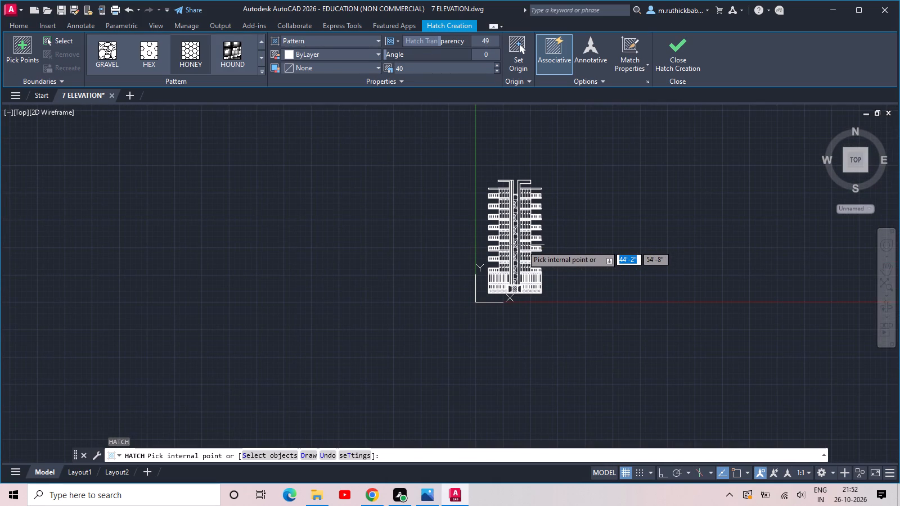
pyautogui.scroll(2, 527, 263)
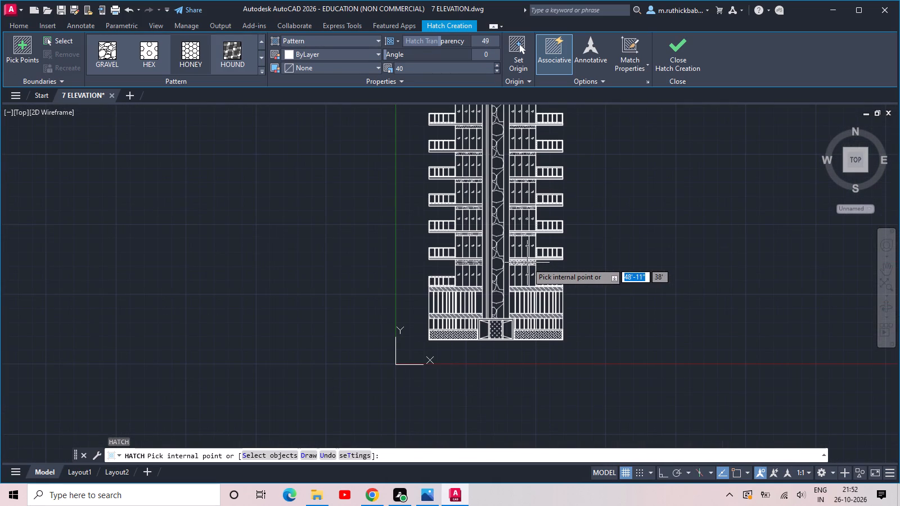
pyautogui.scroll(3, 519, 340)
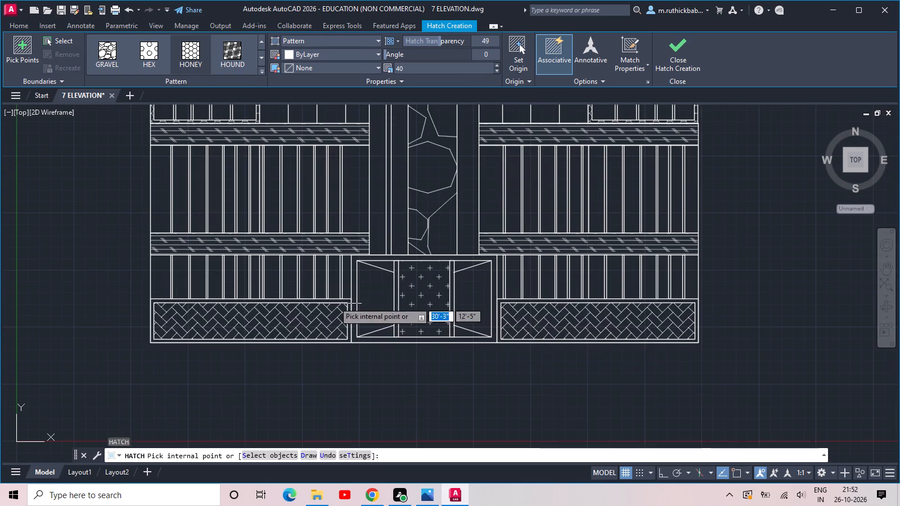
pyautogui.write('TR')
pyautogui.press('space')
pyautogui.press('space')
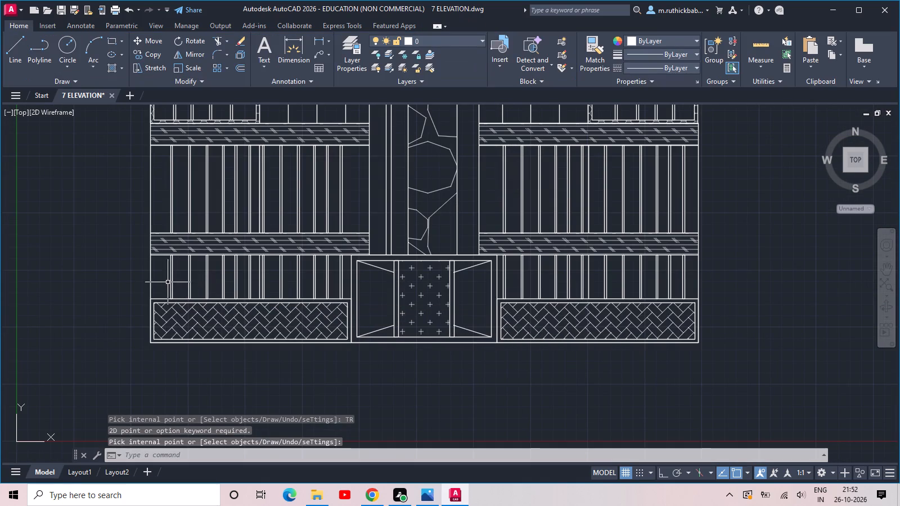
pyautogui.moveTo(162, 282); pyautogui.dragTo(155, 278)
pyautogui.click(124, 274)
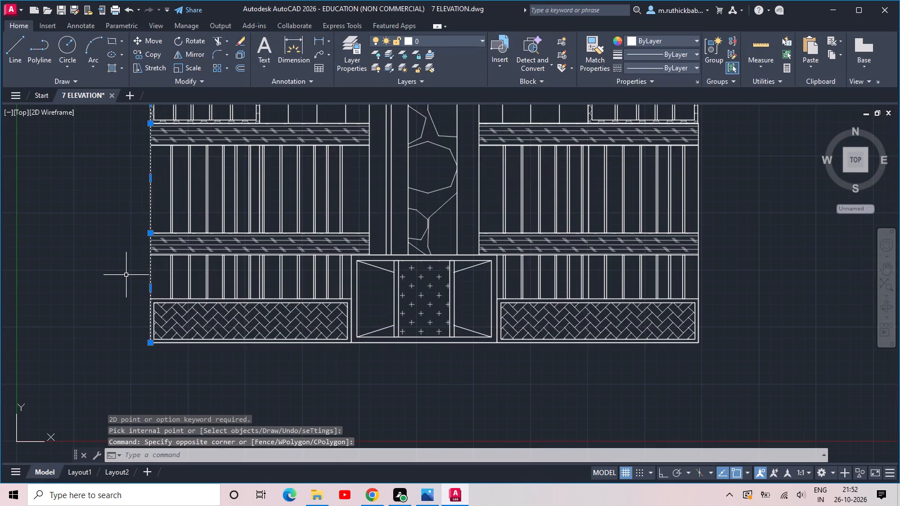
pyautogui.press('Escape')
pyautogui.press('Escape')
# Trim away the building's left outer edge line along the two slatted base levels, between the hatched bands.
pyautogui.write('TR')
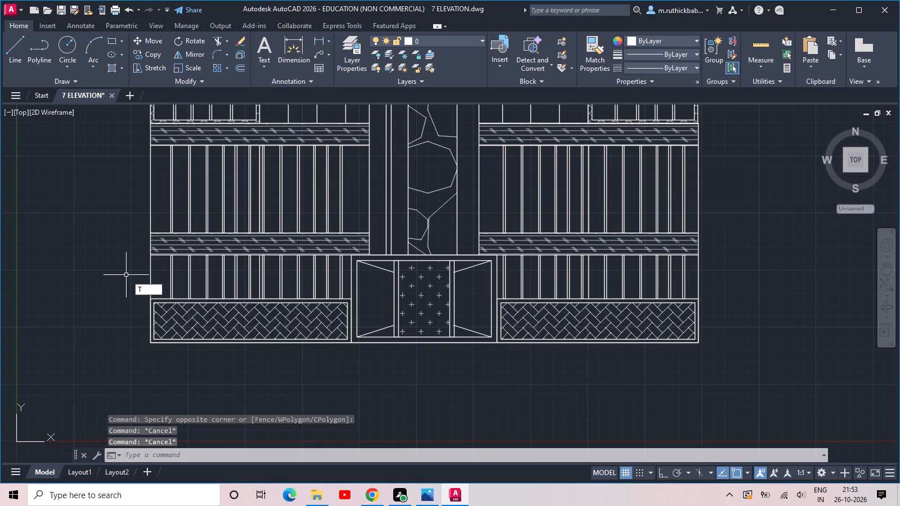
pyautogui.press('space')
pyautogui.press('space')
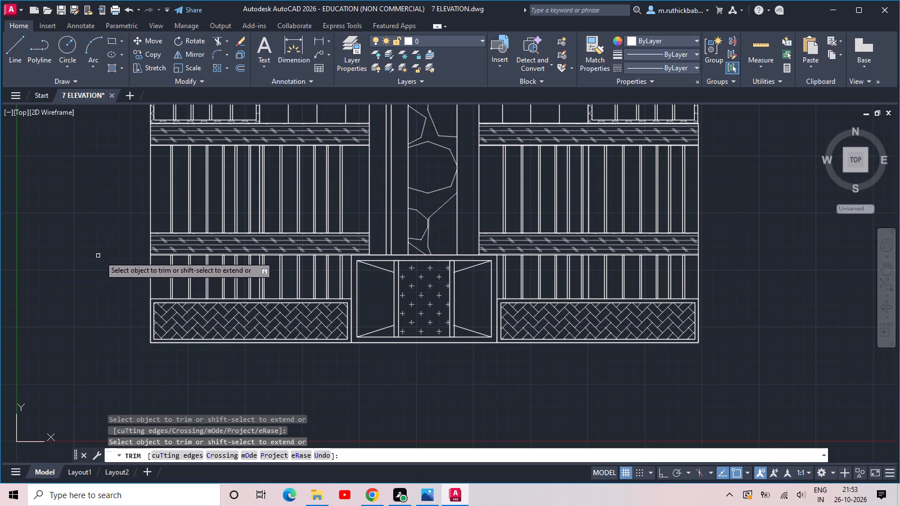
pyautogui.click(158, 274)
pyautogui.click(129, 277)
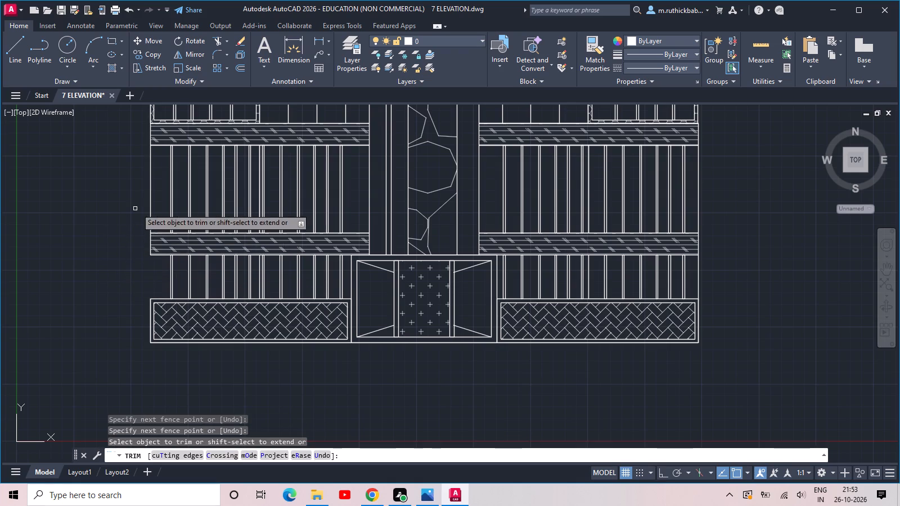
pyautogui.click(153, 206)
pyautogui.click(141, 202)
# Trim away the building's right outer edge line along the two slatted base levels and end the Trim command.
pyautogui.scroll(-3, 140, 198)
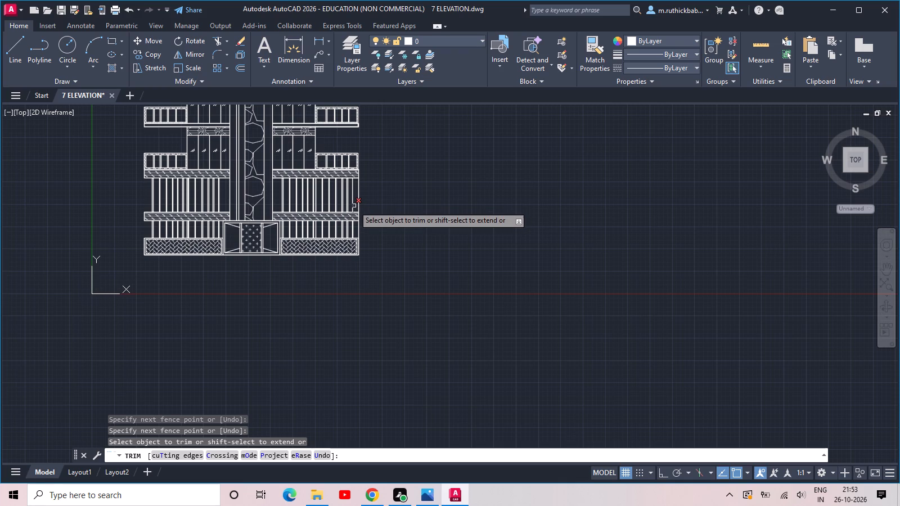
pyautogui.scroll(4, 354, 173)
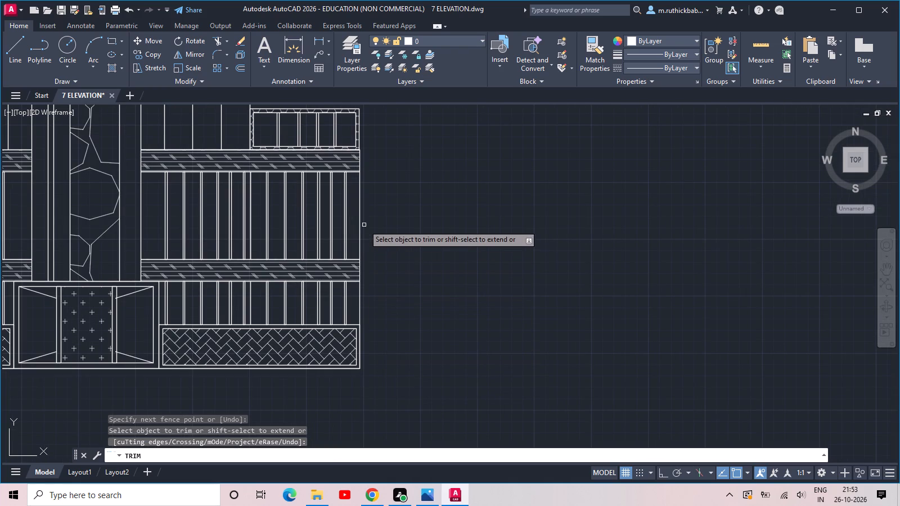
pyautogui.click(360, 219)
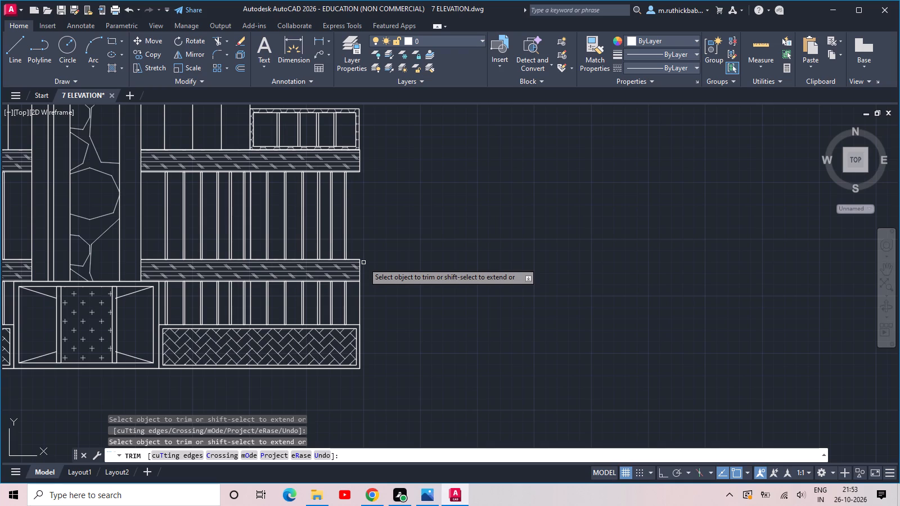
pyautogui.click(358, 297)
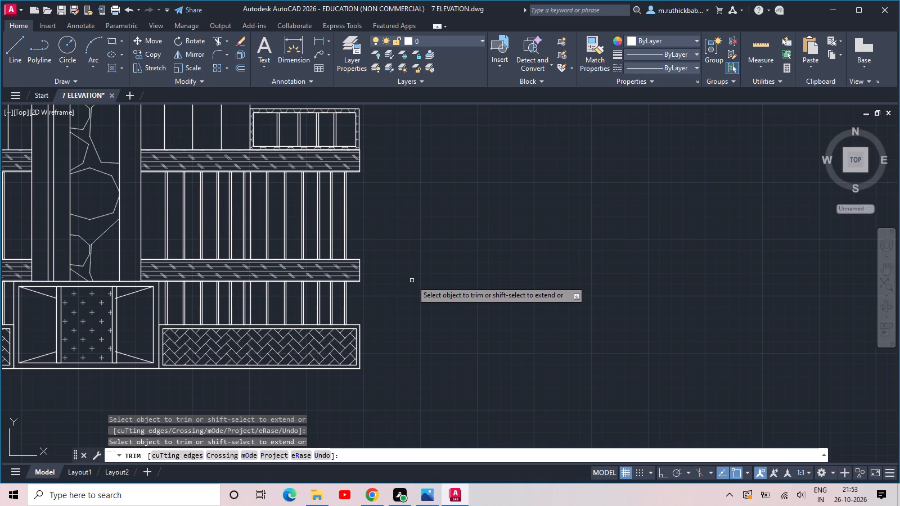
pyautogui.scroll(-2, 412, 281)
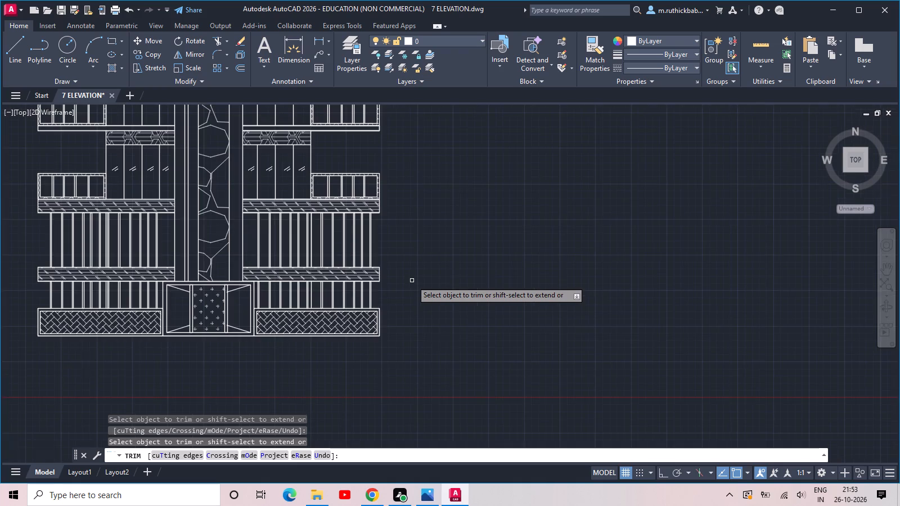
pyautogui.scroll(-1, 412, 281)
pyautogui.moveTo(414, 226); pyautogui.dragTo(507, 315, button='middle')
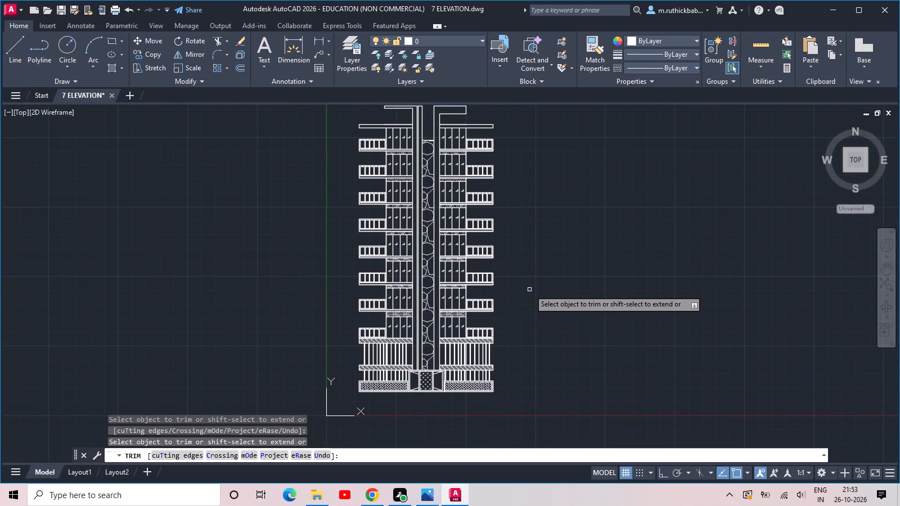
pyautogui.press('Escape')
pyautogui.press('Escape')
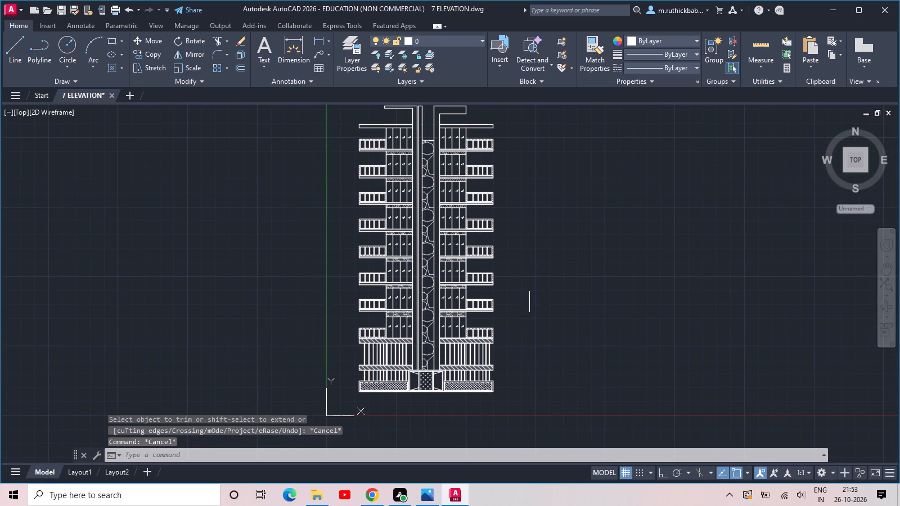
# Save the elevation drawing.
pyautogui.hotkey('ctrl', 's')
pyautogui.hotkey('ctrl', 's')
pyautogui.hotkey('ctrl', 's')
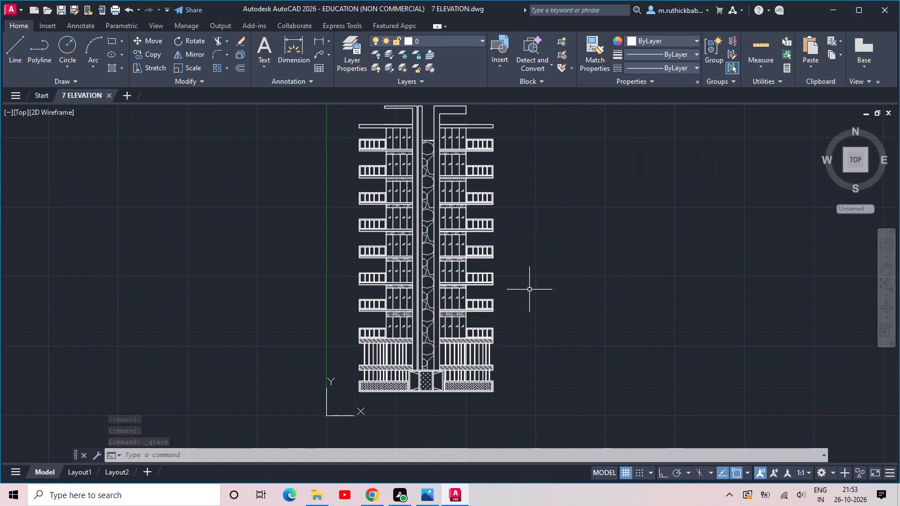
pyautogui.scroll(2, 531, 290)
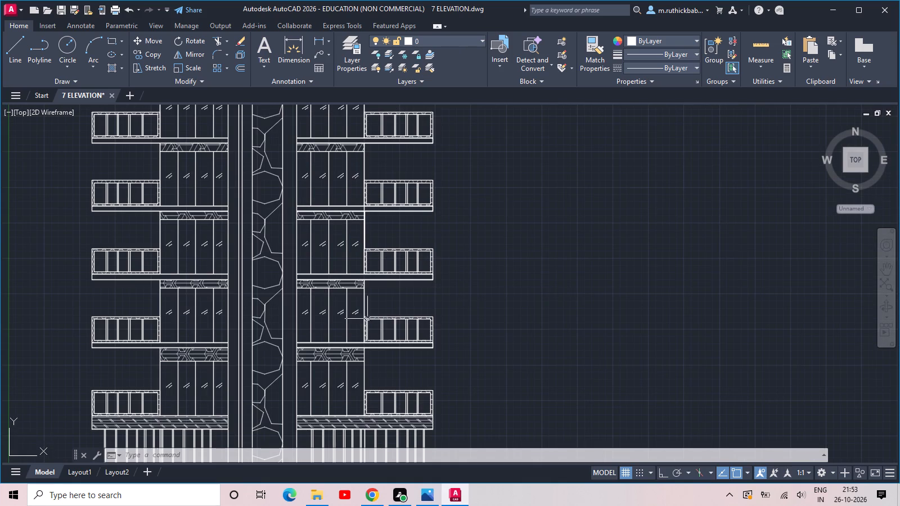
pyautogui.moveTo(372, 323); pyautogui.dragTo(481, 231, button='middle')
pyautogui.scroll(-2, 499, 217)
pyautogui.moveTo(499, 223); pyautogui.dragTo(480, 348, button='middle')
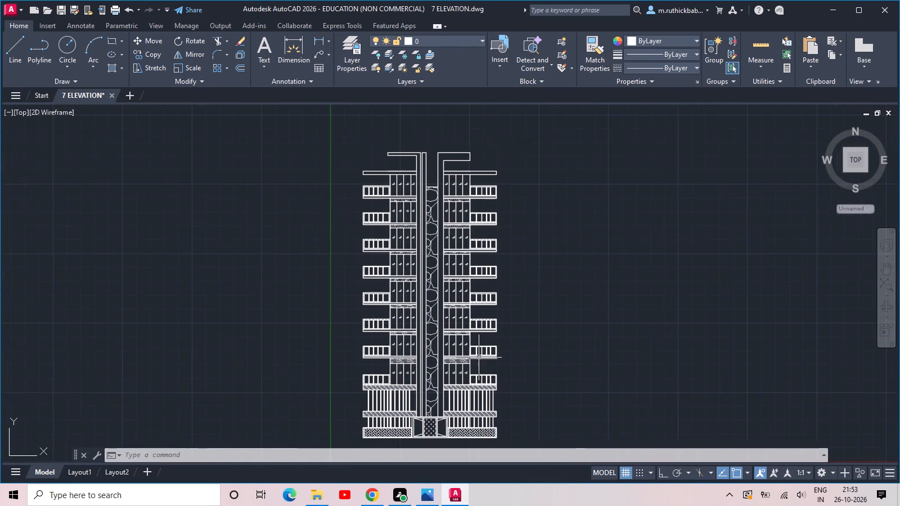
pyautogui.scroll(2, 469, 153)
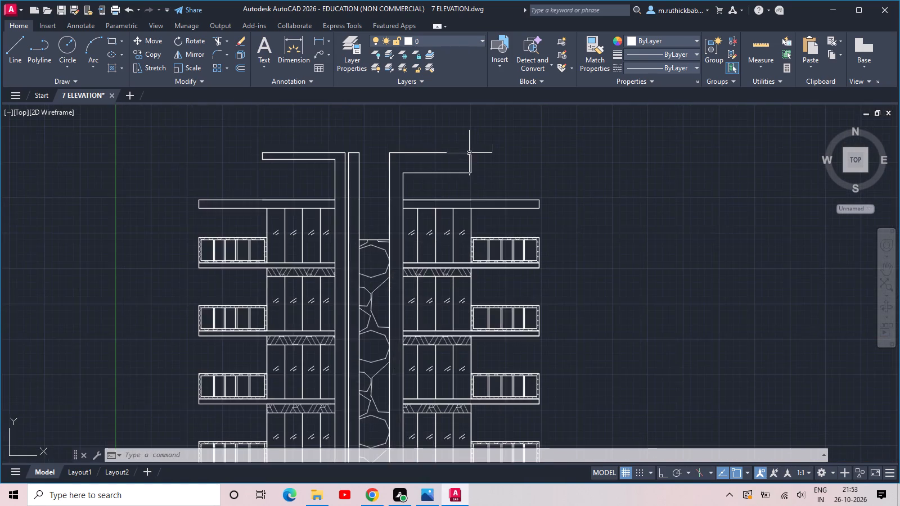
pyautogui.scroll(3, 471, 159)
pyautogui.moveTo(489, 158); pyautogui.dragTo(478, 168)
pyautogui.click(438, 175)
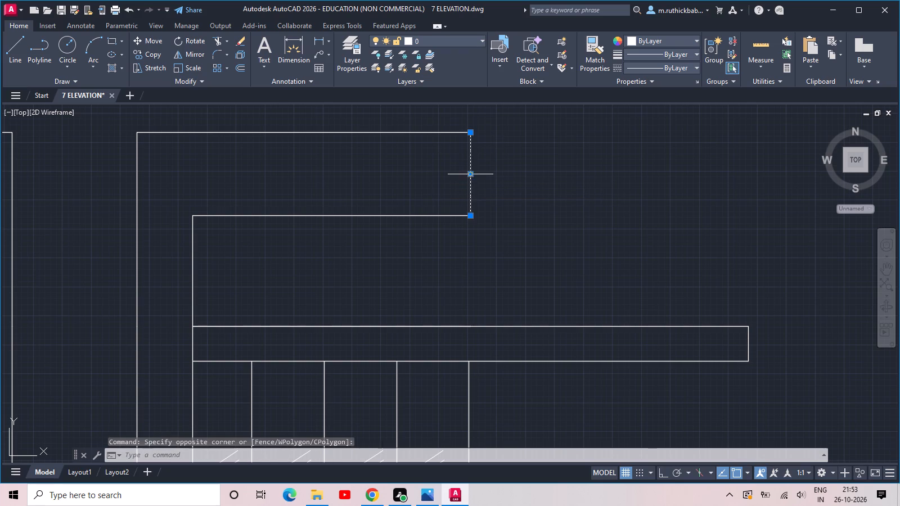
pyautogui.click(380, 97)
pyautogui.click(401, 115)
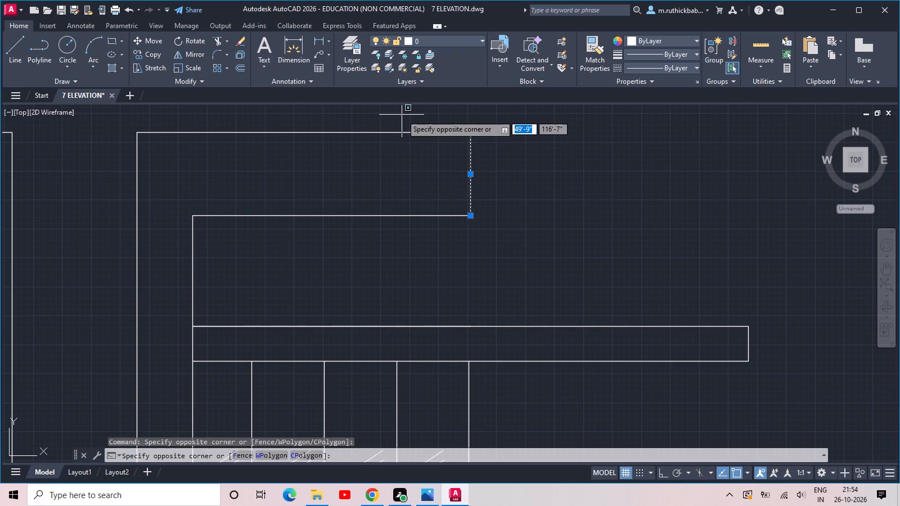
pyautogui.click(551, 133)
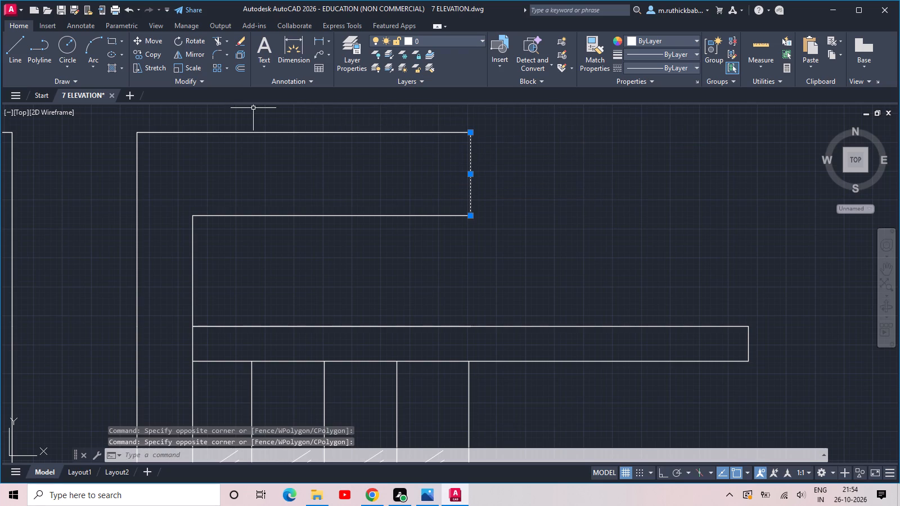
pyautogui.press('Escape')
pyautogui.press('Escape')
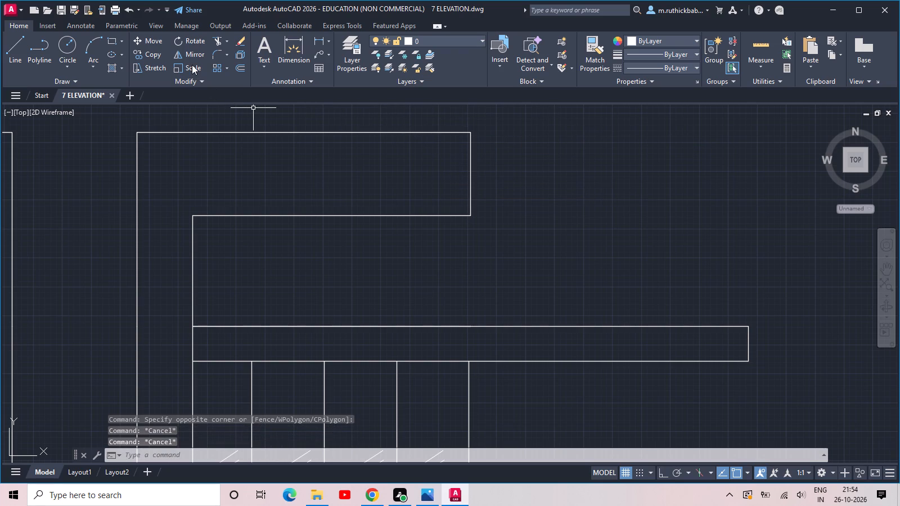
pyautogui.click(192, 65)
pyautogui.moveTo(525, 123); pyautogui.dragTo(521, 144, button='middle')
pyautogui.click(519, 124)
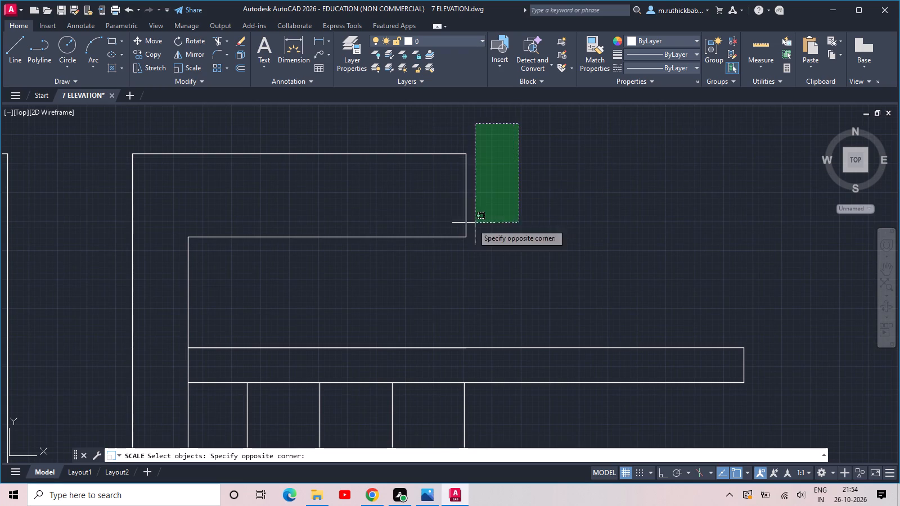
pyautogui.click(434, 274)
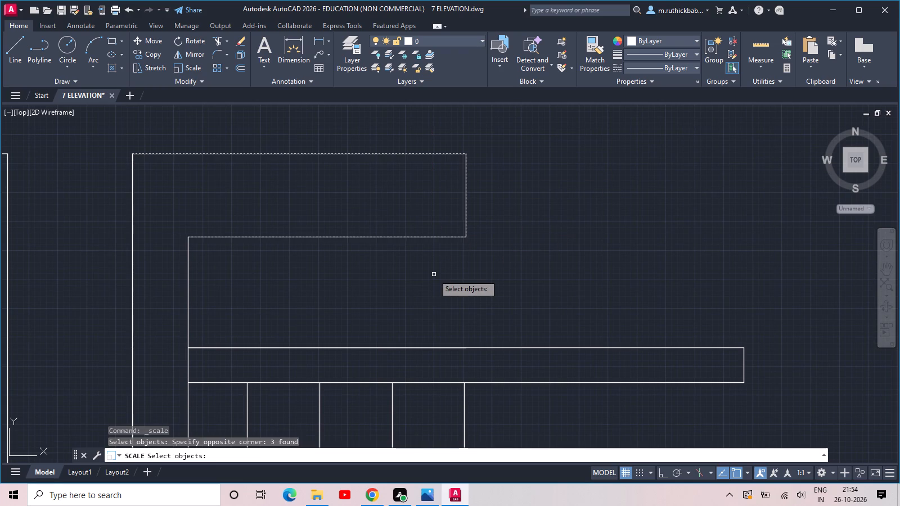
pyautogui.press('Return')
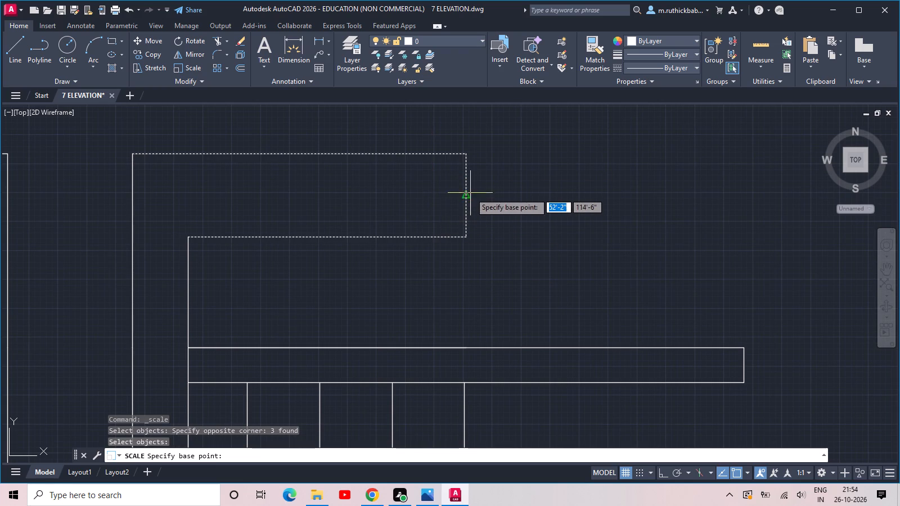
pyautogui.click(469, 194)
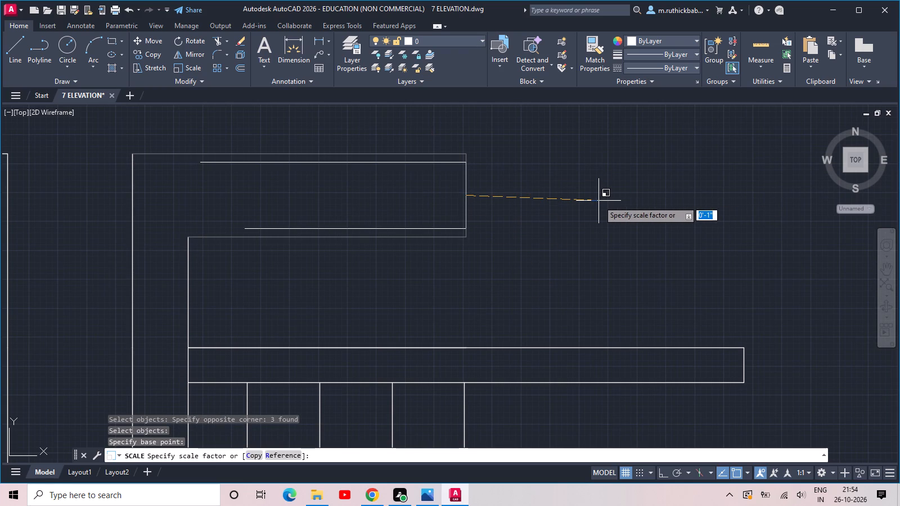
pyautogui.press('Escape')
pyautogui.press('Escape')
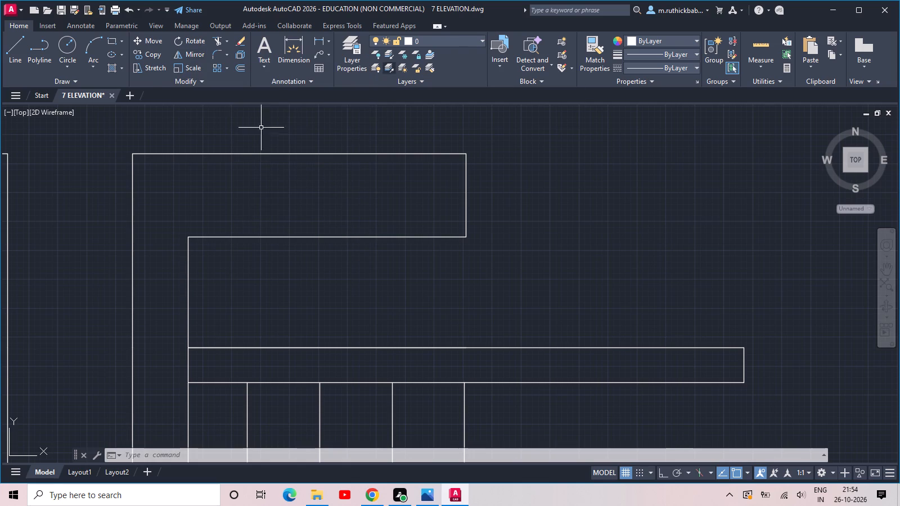
# Stretch the free end of the right L-shaped rooftop slab about 9'-8" outward, nearly to the edge of the slab below.
pyautogui.click(148, 68)
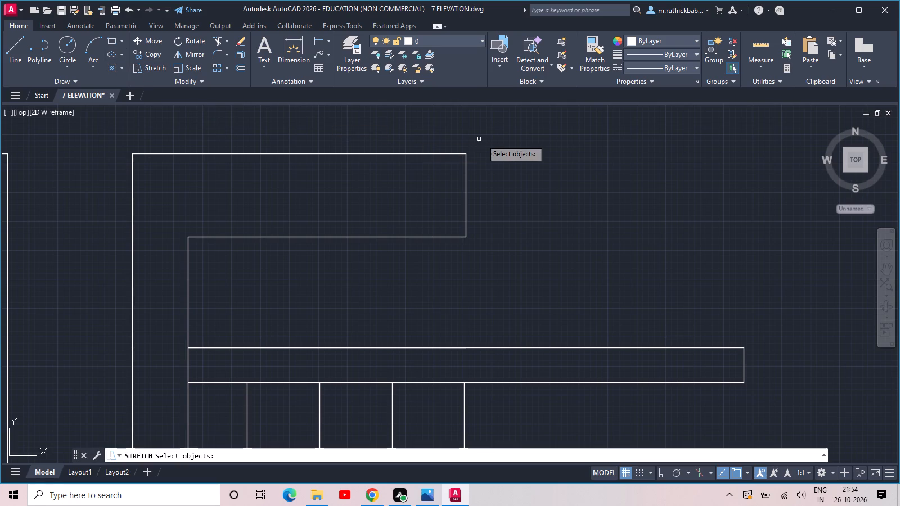
pyautogui.click(492, 134)
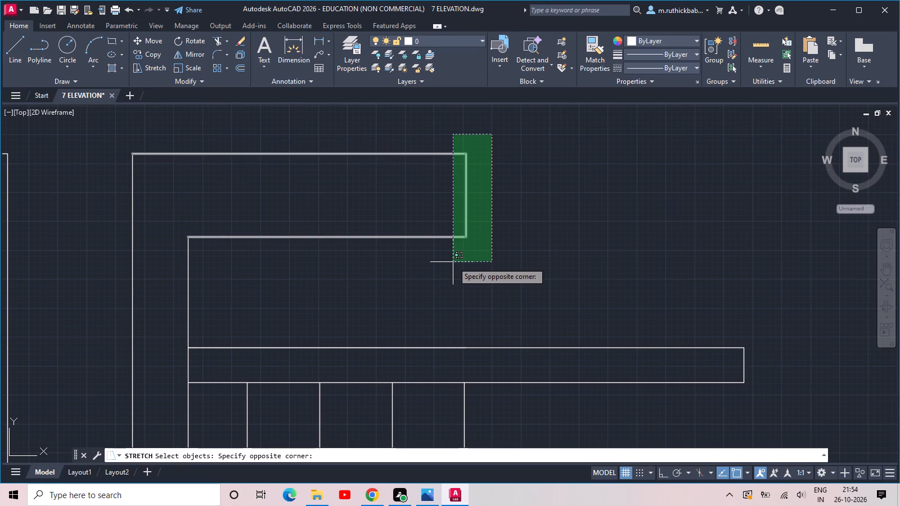
pyautogui.click(458, 261)
pyautogui.press('space')
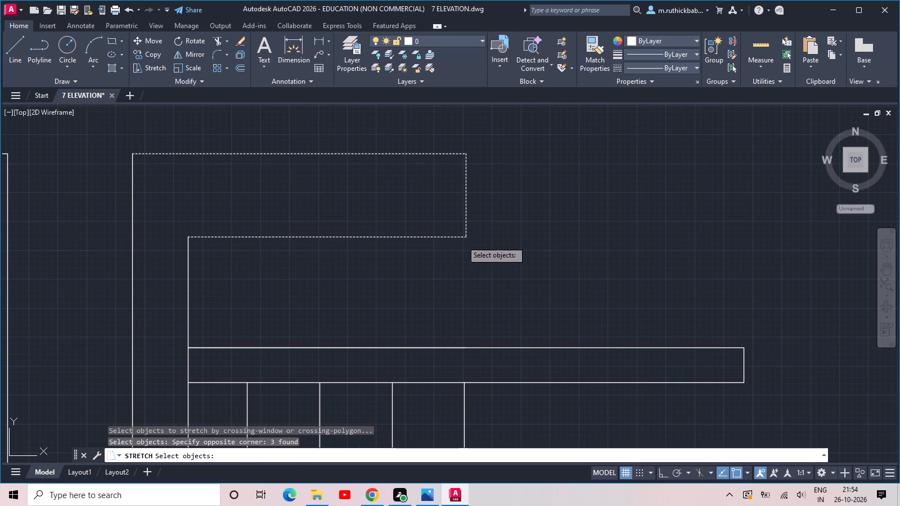
pyautogui.click(467, 196)
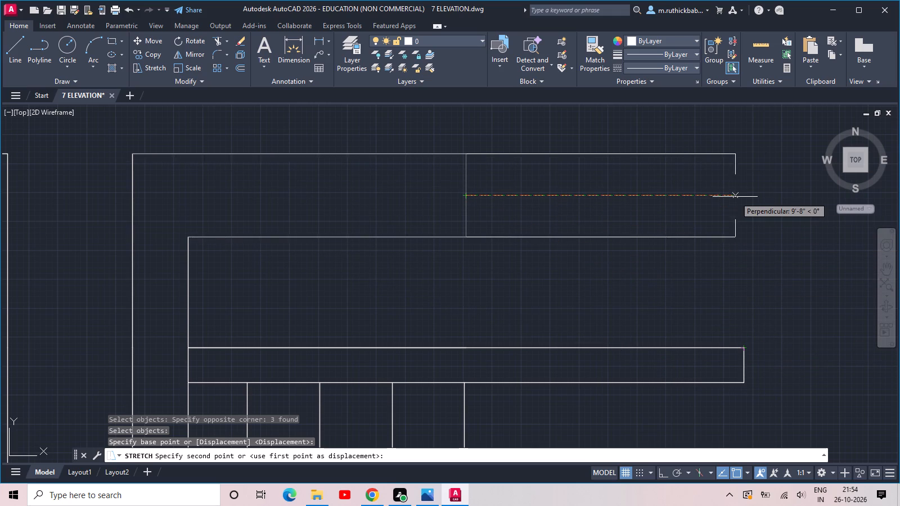
pyautogui.click(737, 196)
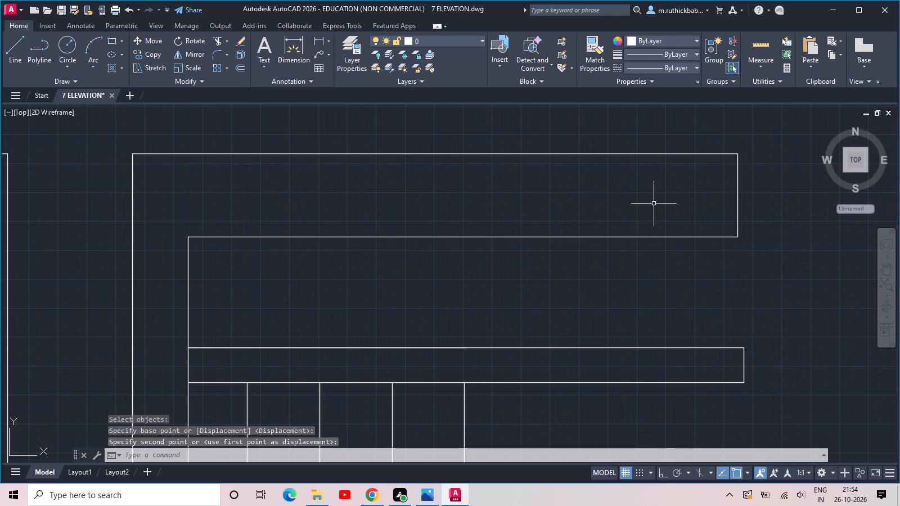
pyautogui.press('Escape')
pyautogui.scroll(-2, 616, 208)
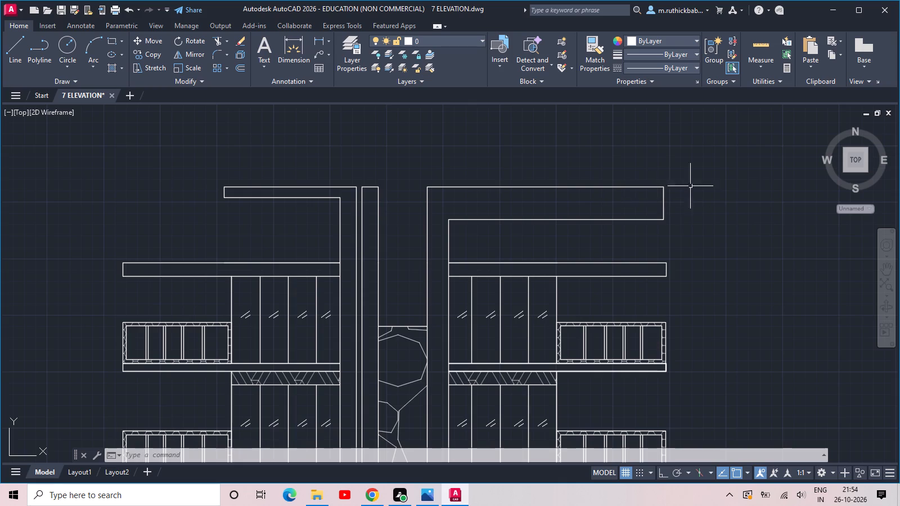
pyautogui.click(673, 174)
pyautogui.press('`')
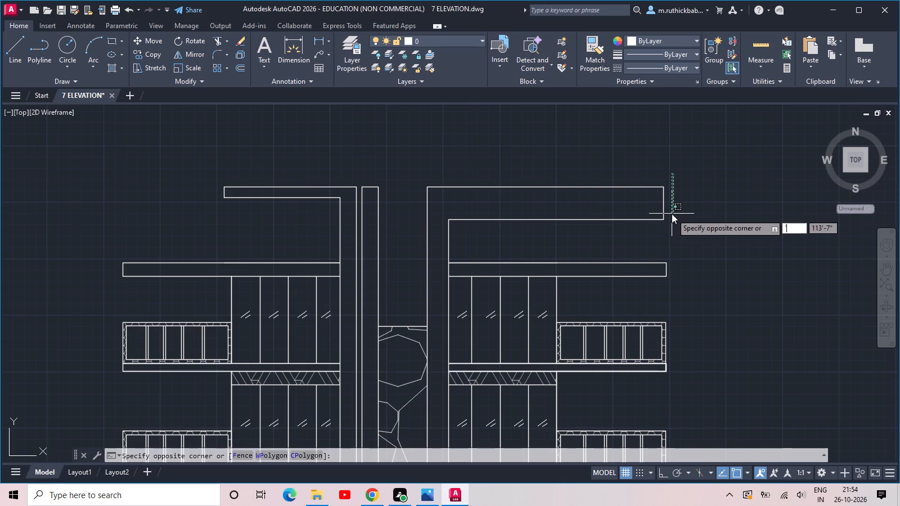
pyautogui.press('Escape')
# Stretch the right L-shaped rooftop slab's free end about 2'-9" back toward the core, with Ortho turned on.
pyautogui.click(139, 66)
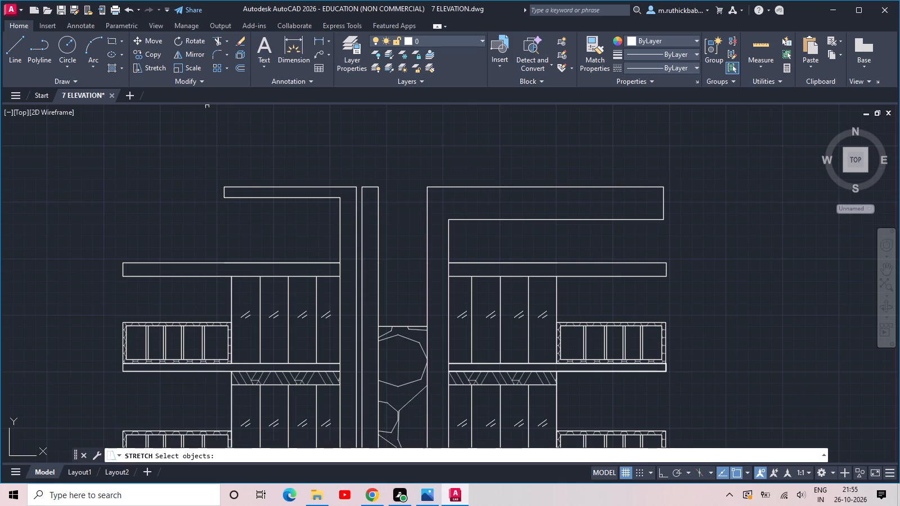
pyautogui.click(677, 159)
pyautogui.click(659, 238)
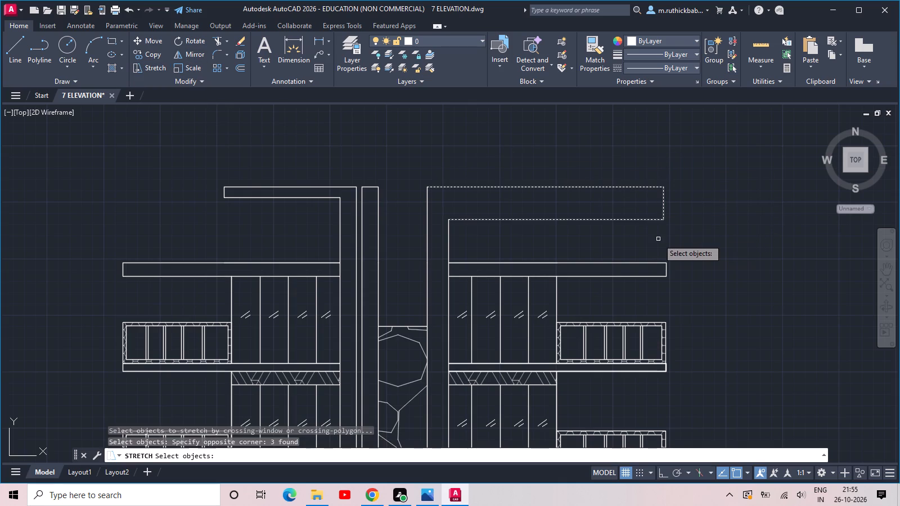
pyautogui.press('space')
pyautogui.click(665, 206)
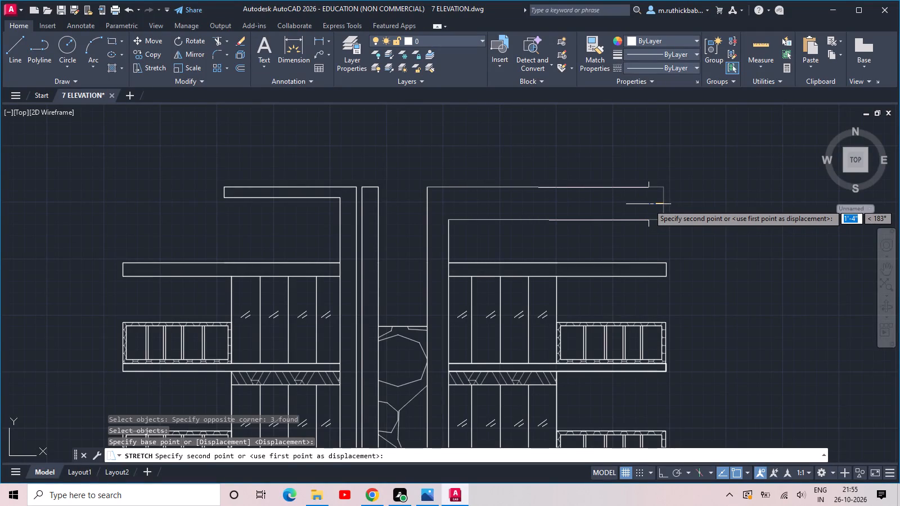
pyautogui.press('F8')
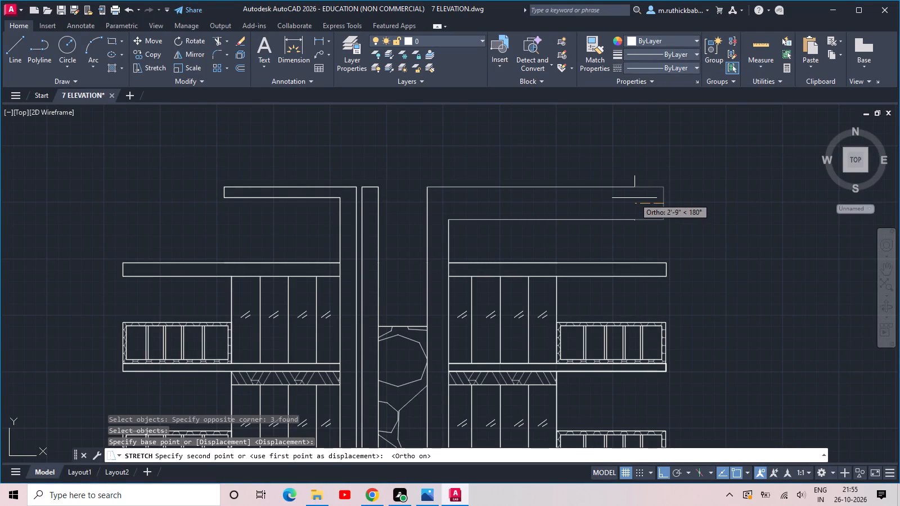
pyautogui.click(635, 198)
# Draw a rectangle about 1'-7" wide and 4' high between the right L-shaped rooftop slab's underside and the slab below.
pyautogui.scroll(1, 618, 197)
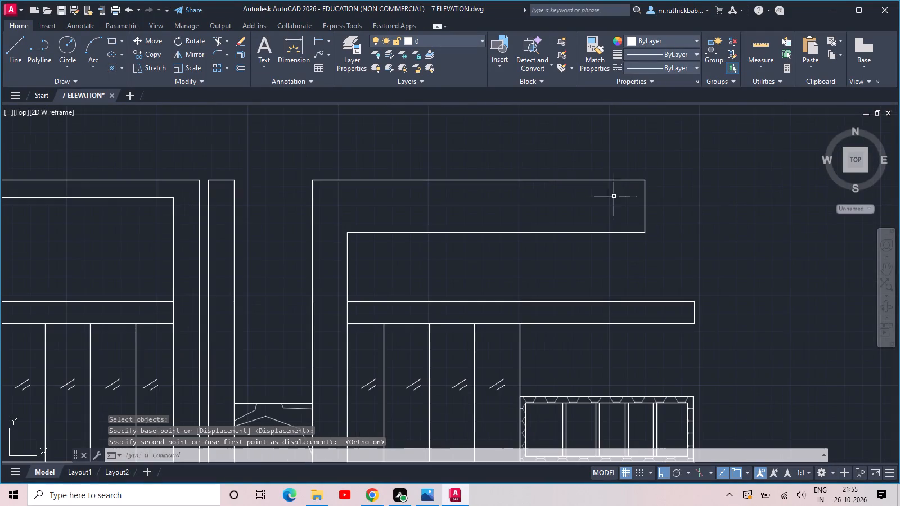
pyautogui.scroll(2, 516, 215)
pyautogui.scroll(-1, 384, 247)
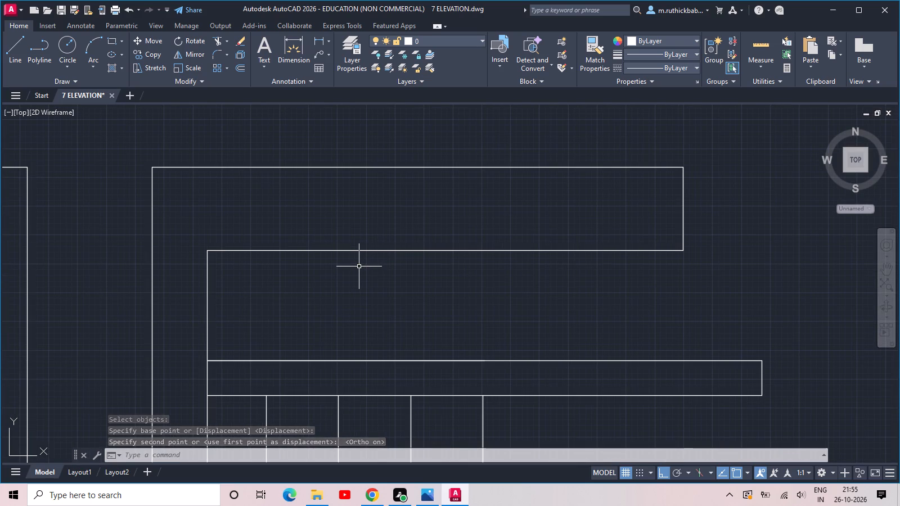
pyautogui.write('REC')
pyautogui.press('space')
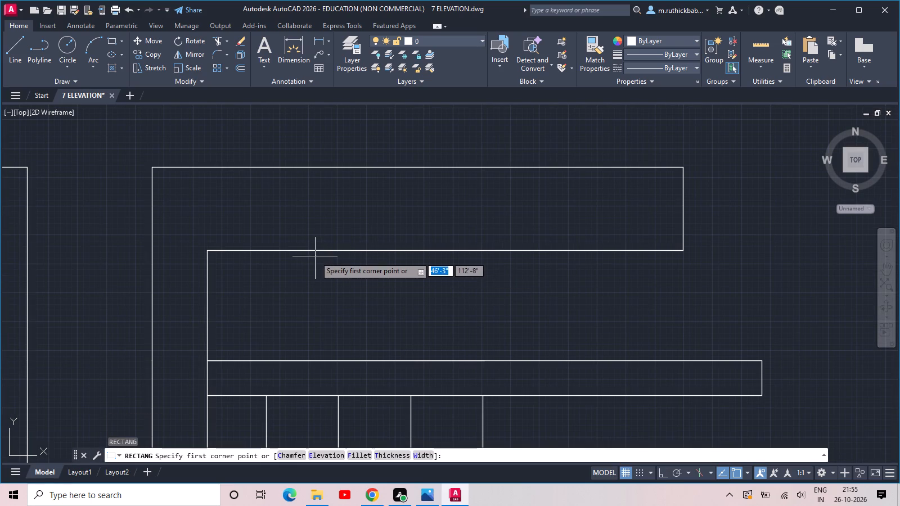
pyautogui.click(303, 251)
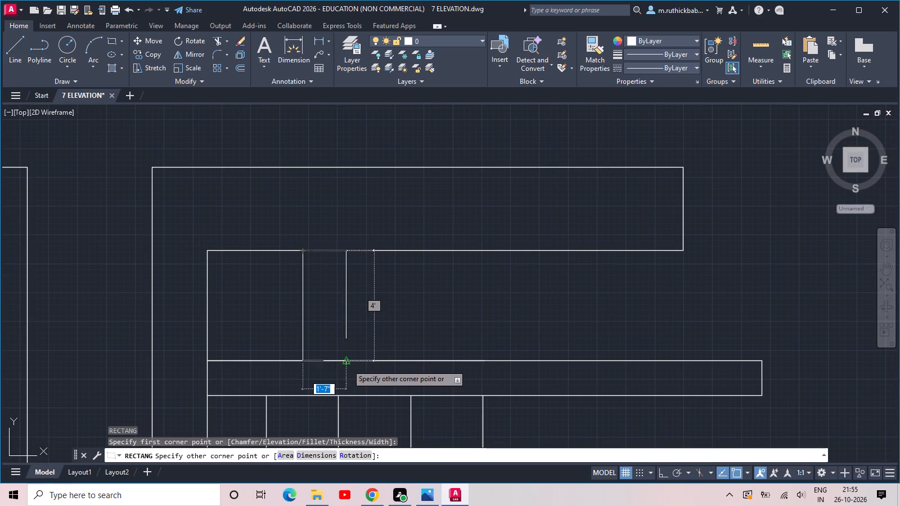
pyautogui.click(348, 362)
pyautogui.press('Escape')
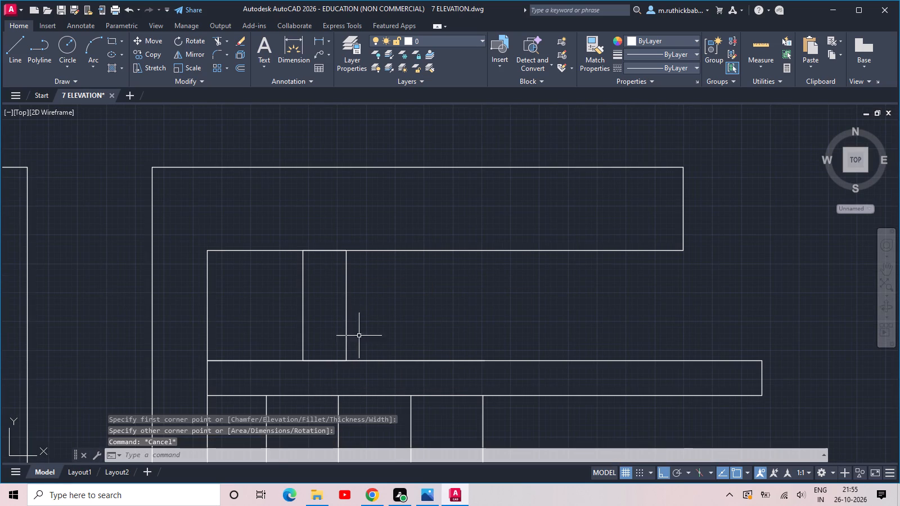
# Taper the new rectangle into a support narrowing downward by moving both its bottom corners inward along the lower slab.
pyautogui.click(361, 332)
pyautogui.click(344, 316)
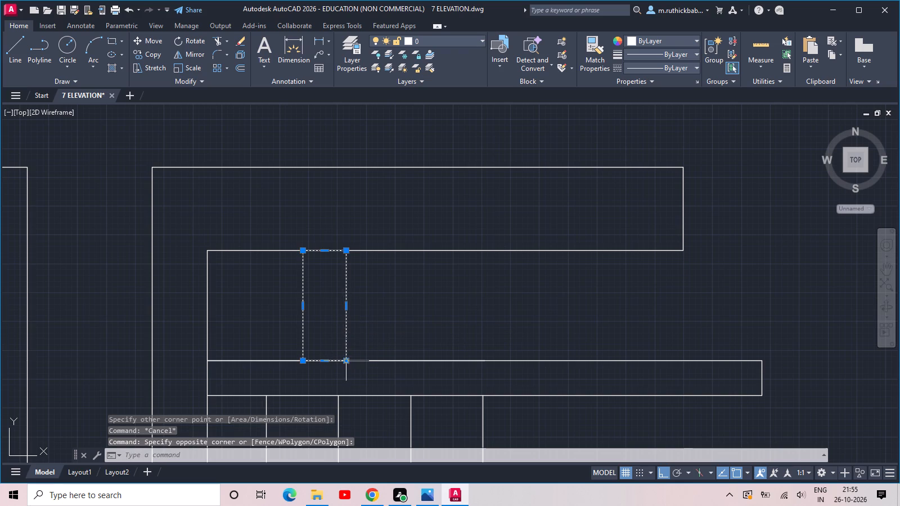
pyautogui.click(347, 360)
pyautogui.click(332, 360)
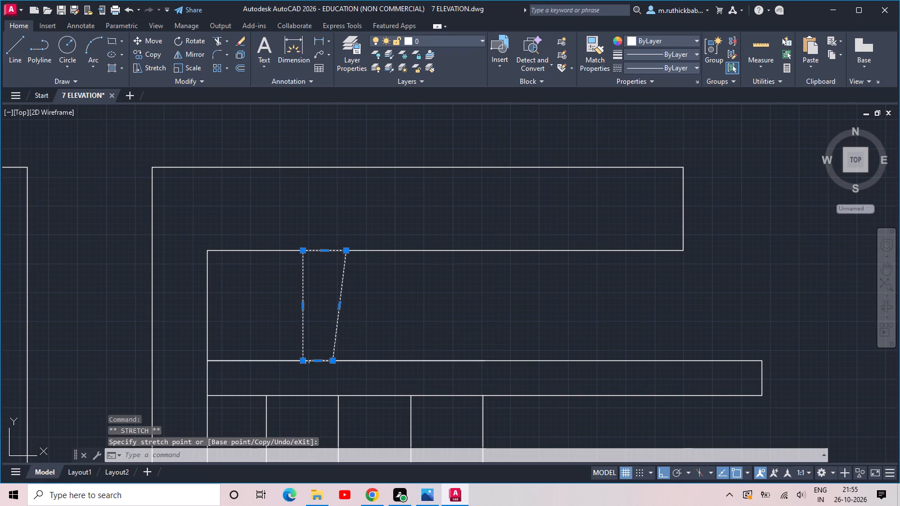
pyautogui.click(303, 362)
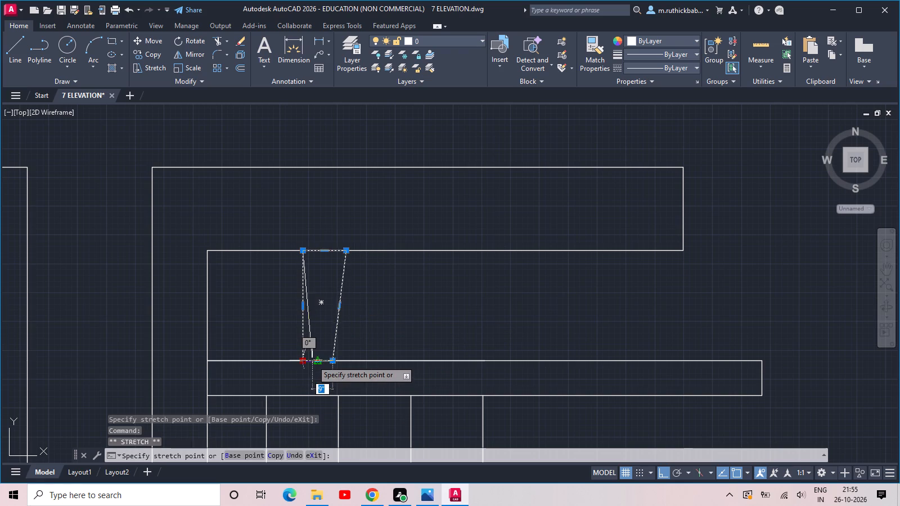
pyautogui.click(313, 360)
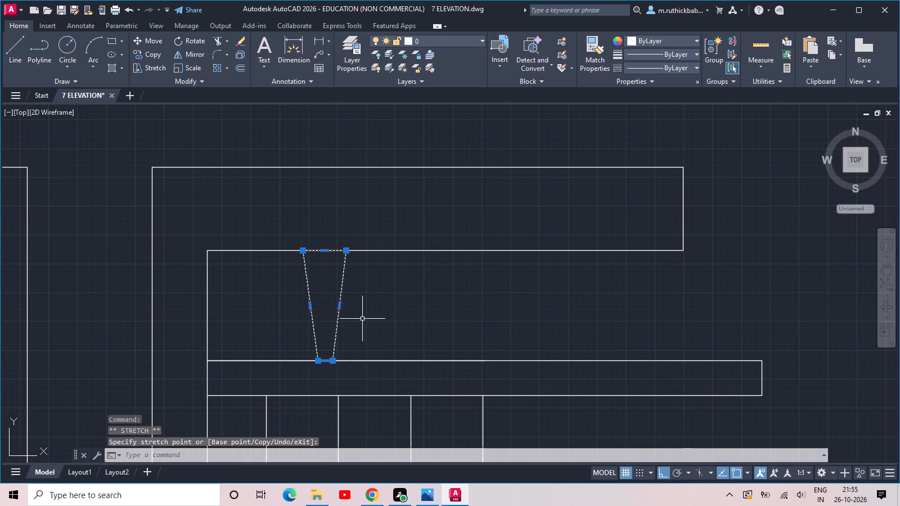
pyautogui.press('Escape')
# Copy the tapered support four times along the slab beneath the right L-shaped rooftop slab, spaced about 3' apart toward its free end.
pyautogui.moveTo(361, 320); pyautogui.dragTo(356, 320)
pyautogui.click(268, 305)
pyautogui.press('c')
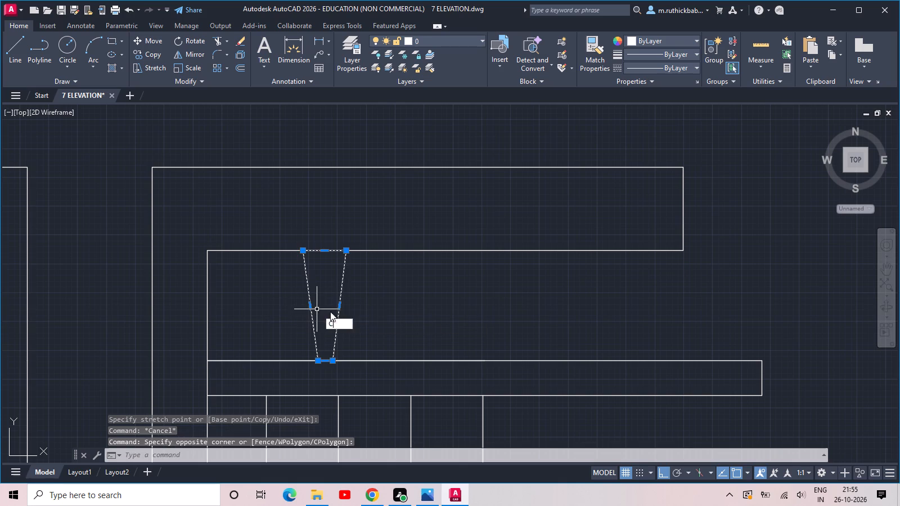
pyautogui.press('o')
pyautogui.press('space')
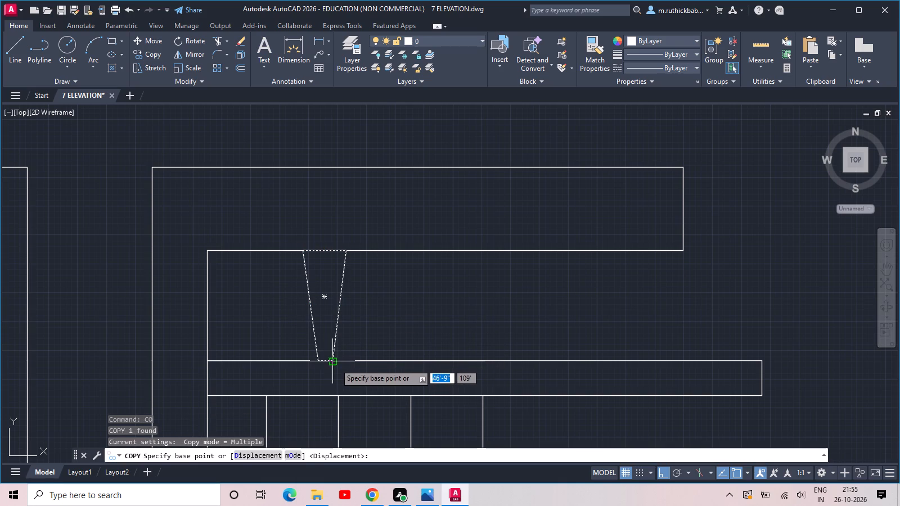
pyautogui.click(335, 364)
pyautogui.click(406, 365)
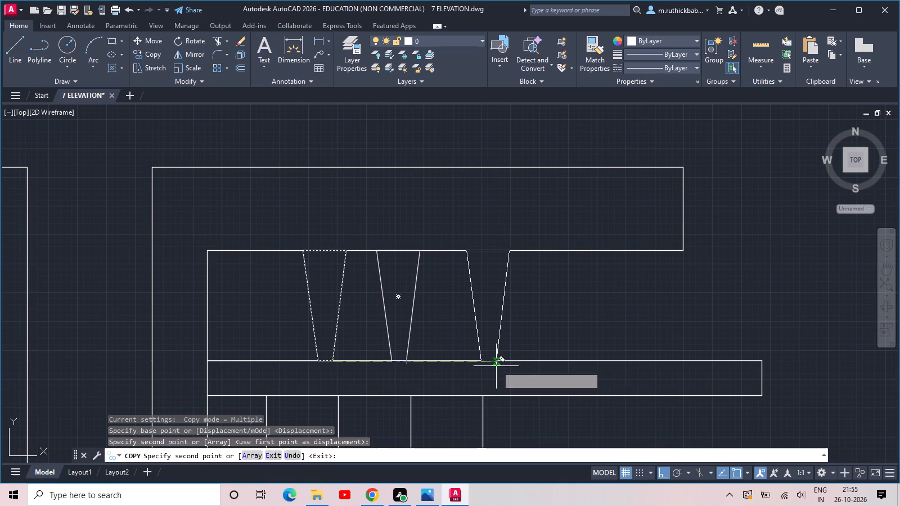
pyautogui.click(490, 368)
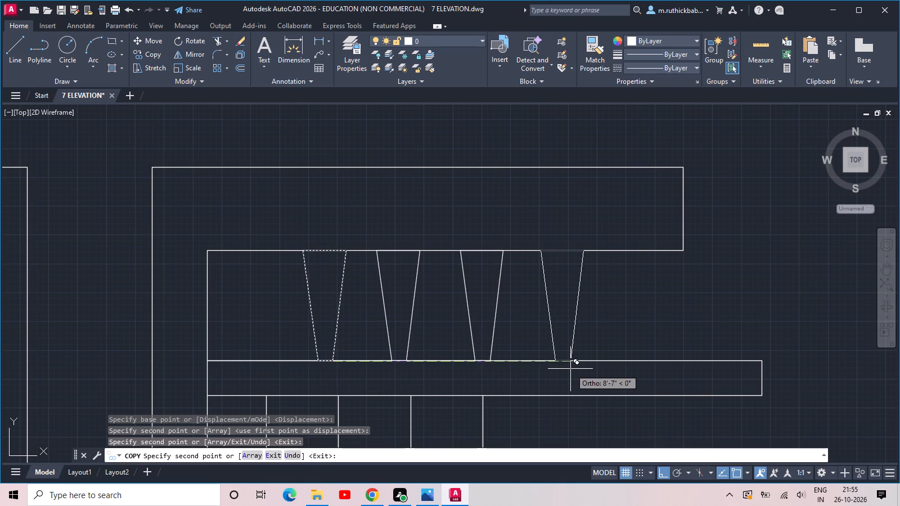
pyautogui.click(570, 369)
pyautogui.click(647, 370)
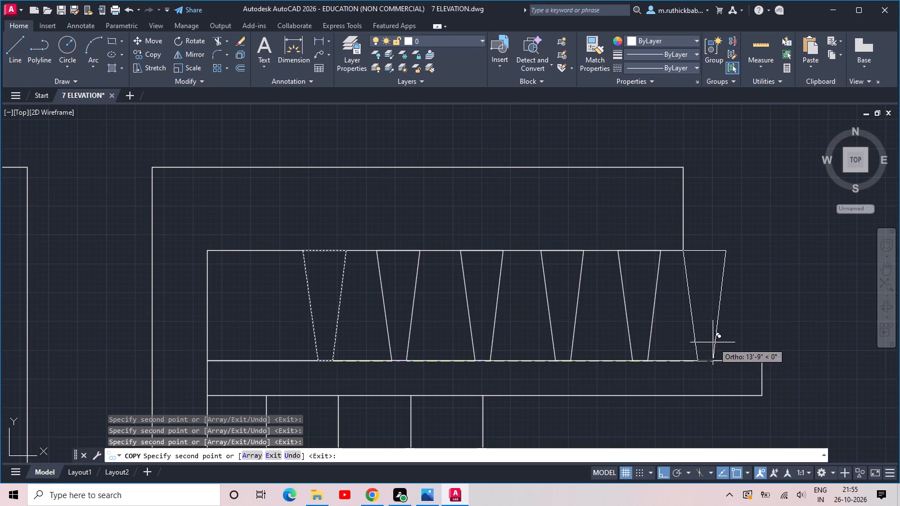
pyautogui.press('Escape')
pyautogui.press('Escape')
# Save the elevation drawing.
pyautogui.scroll(-3, 701, 330)
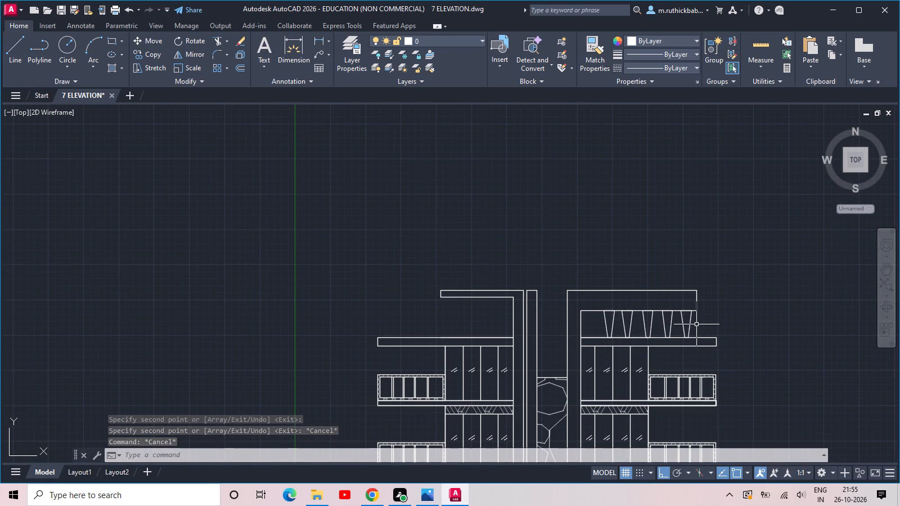
pyautogui.hotkey('ctrl', 's')
pyautogui.hotkey('ctrl', 's')
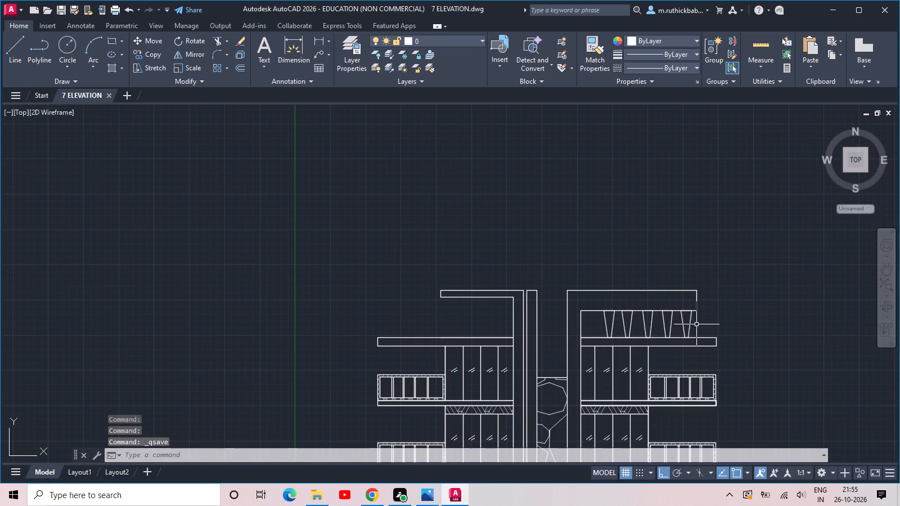
# Examine the whole elevation and the hatched bands under the floor slabs for leftover errors.
pyautogui.scroll(-1, 696, 324)
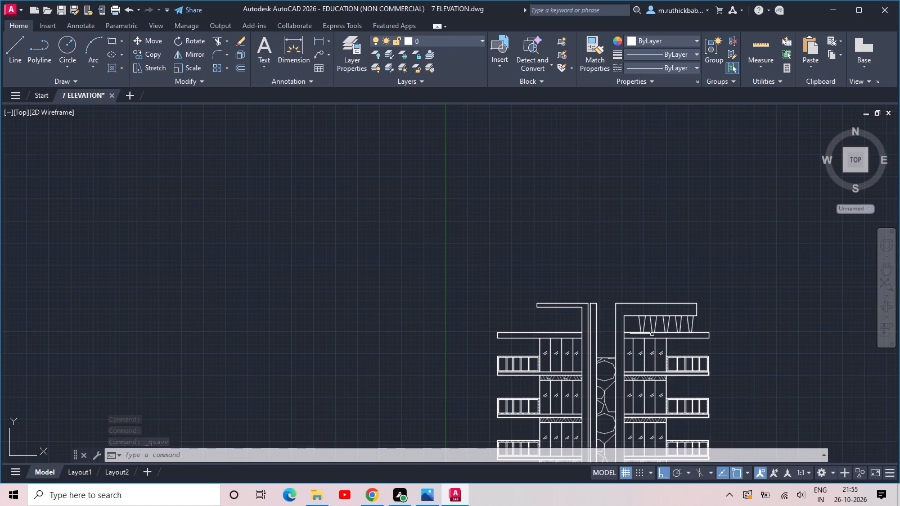
pyautogui.scroll(2, 650, 333)
pyautogui.scroll(-5, 650, 333)
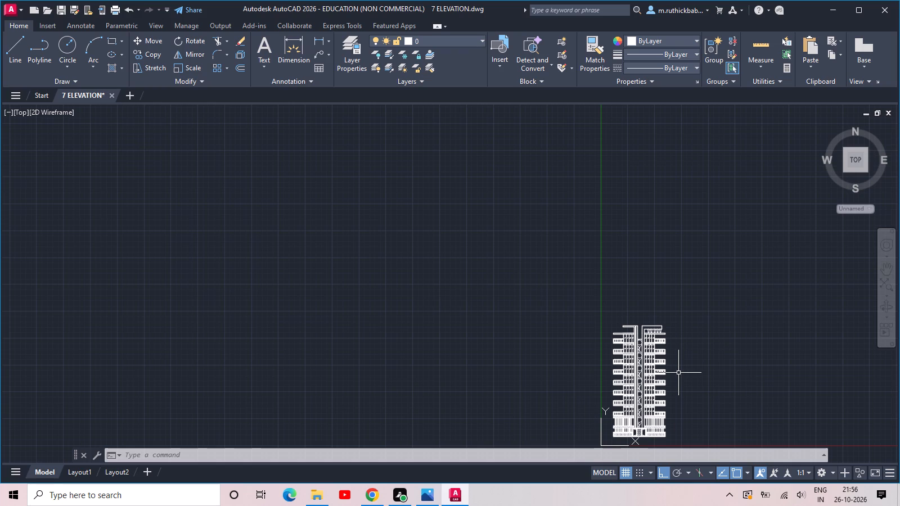
pyautogui.scroll(3, 678, 373)
pyautogui.moveTo(676, 361); pyautogui.dragTo(605, 185, button='middle')
pyautogui.scroll(2, 521, 293)
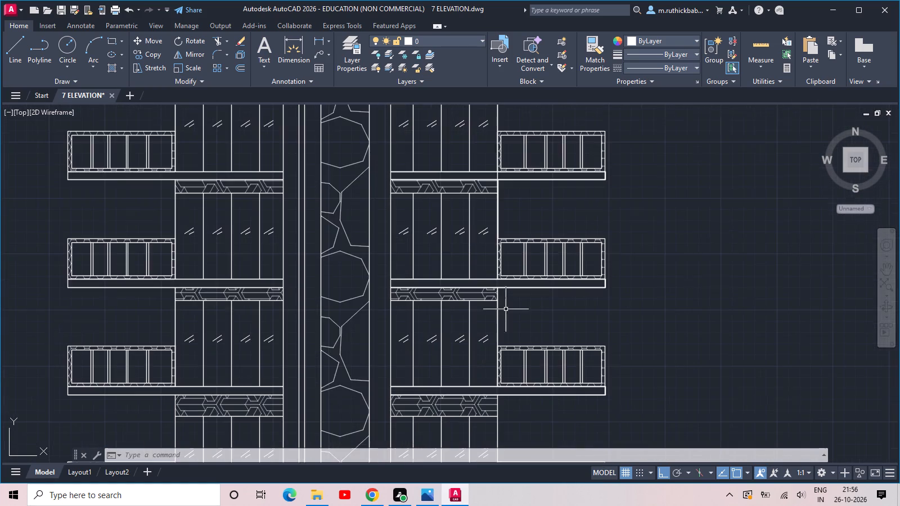
pyautogui.scroll(3, 447, 310)
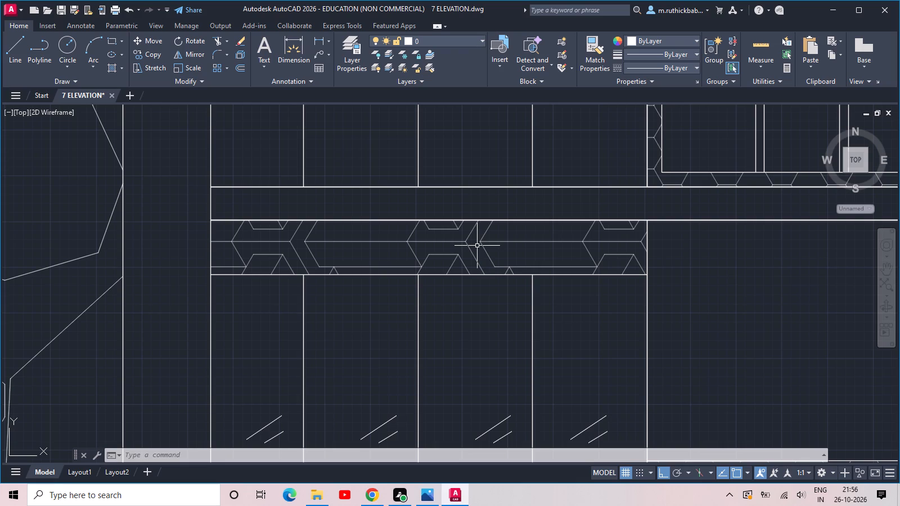
pyautogui.scroll(-9, 477, 246)
pyautogui.moveTo(467, 247); pyautogui.dragTo(502, 299, button='middle')
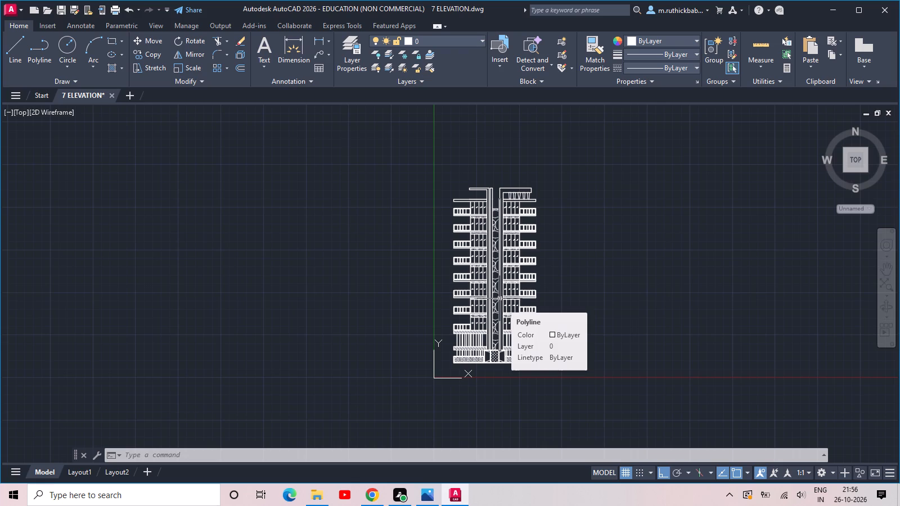
# Delete the four stray single vertical lines midway along the base's vertical bars, in both bar rows on both sides of the core.
pyautogui.scroll(5, 483, 347)
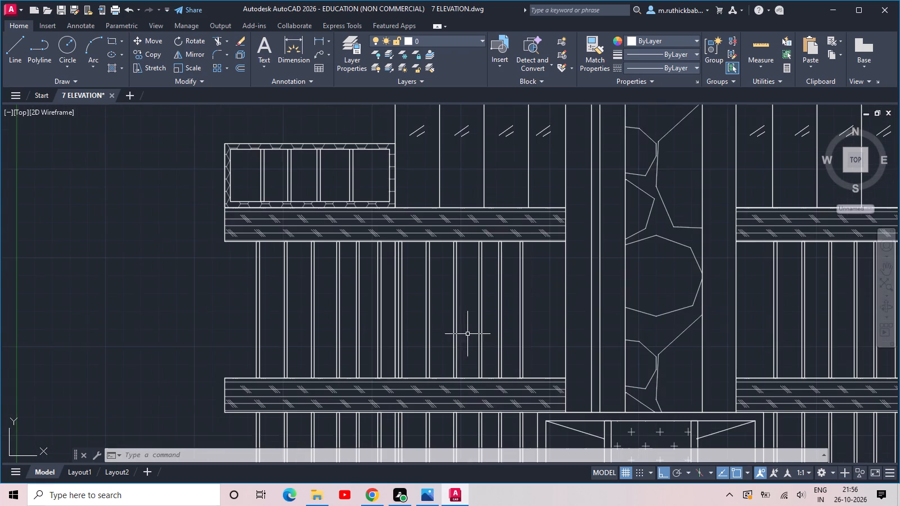
pyautogui.scroll(2, 392, 279)
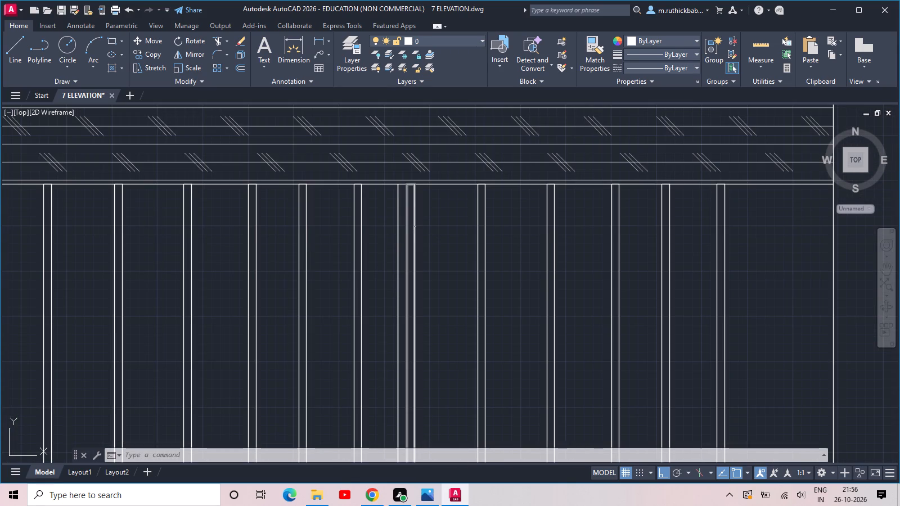
pyautogui.click(399, 215)
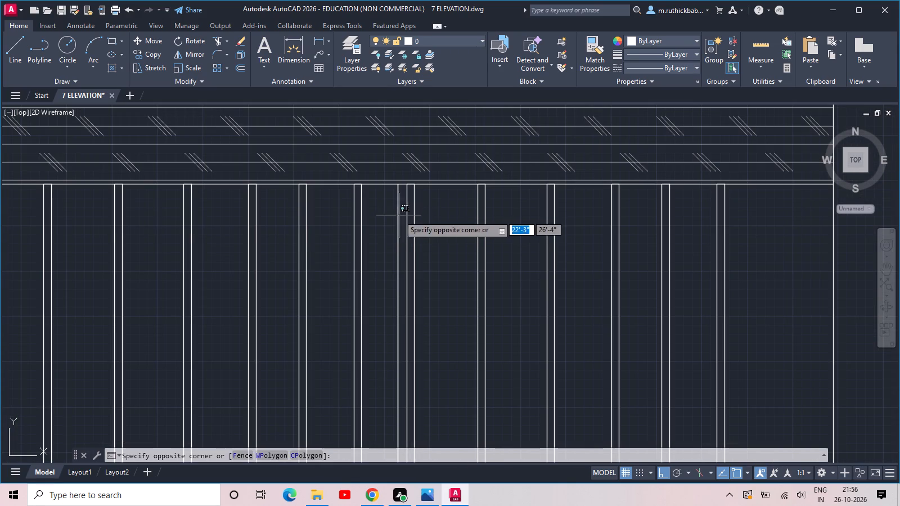
pyautogui.click(394, 221)
pyautogui.scroll(-2, 397, 235)
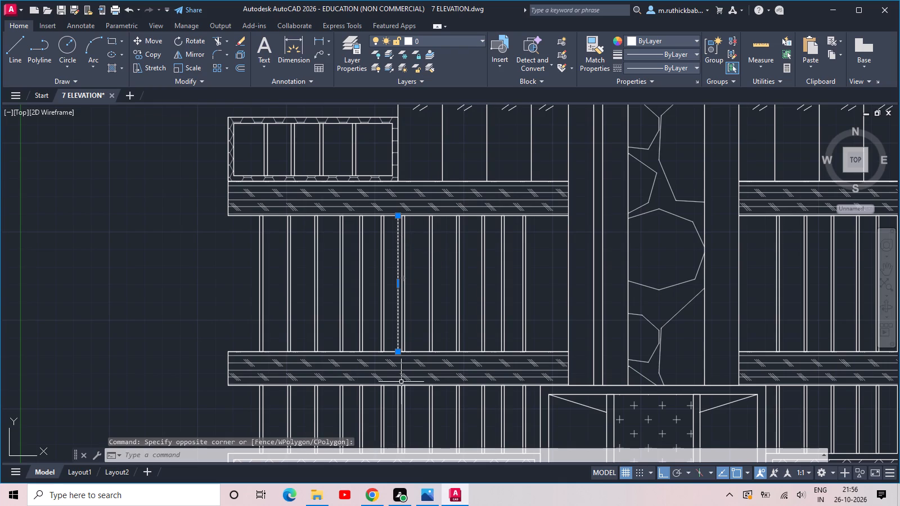
pyautogui.scroll(1, 398, 415)
pyautogui.moveTo(398, 415); pyautogui.dragTo(405, 295, button='middle')
pyautogui.scroll(1, 408, 271)
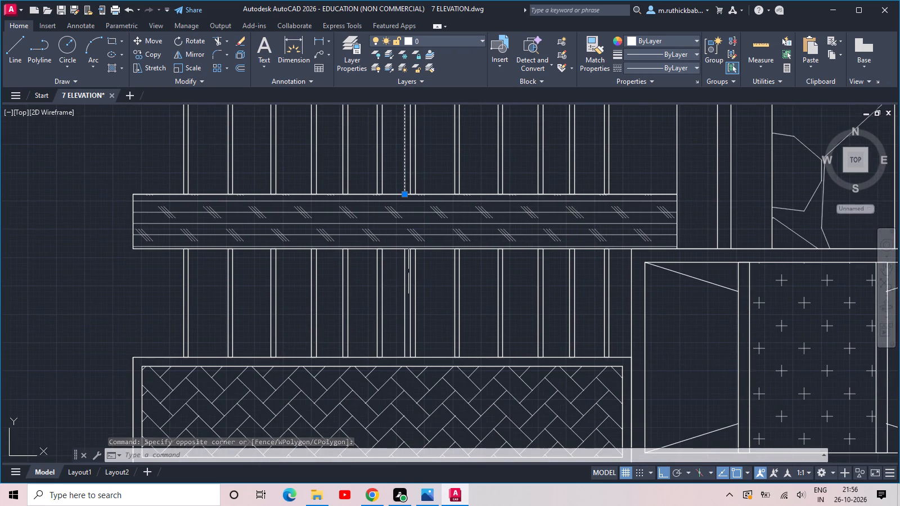
pyautogui.scroll(2, 408, 271)
pyautogui.click(402, 275)
pyautogui.click(355, 249)
pyautogui.scroll(-4, 405, 235)
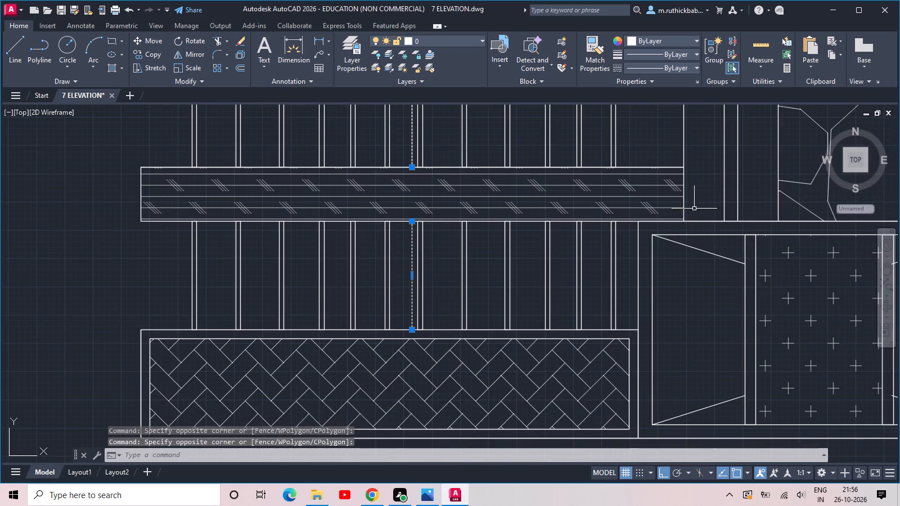
pyautogui.moveTo(775, 277); pyautogui.dragTo(0, 271, button='middle')
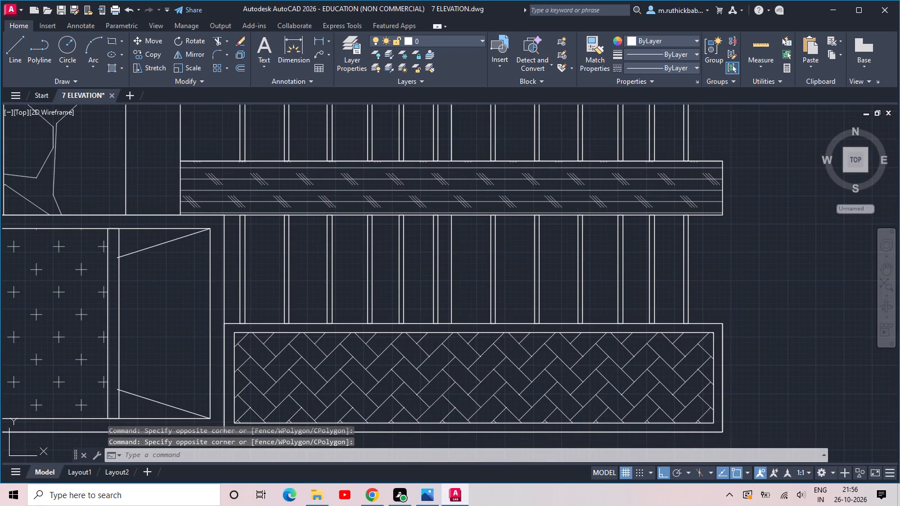
pyautogui.moveTo(466, 259); pyautogui.dragTo(451, 260)
pyautogui.click(440, 241)
pyautogui.moveTo(443, 241); pyautogui.dragTo(482, 442, button='middle')
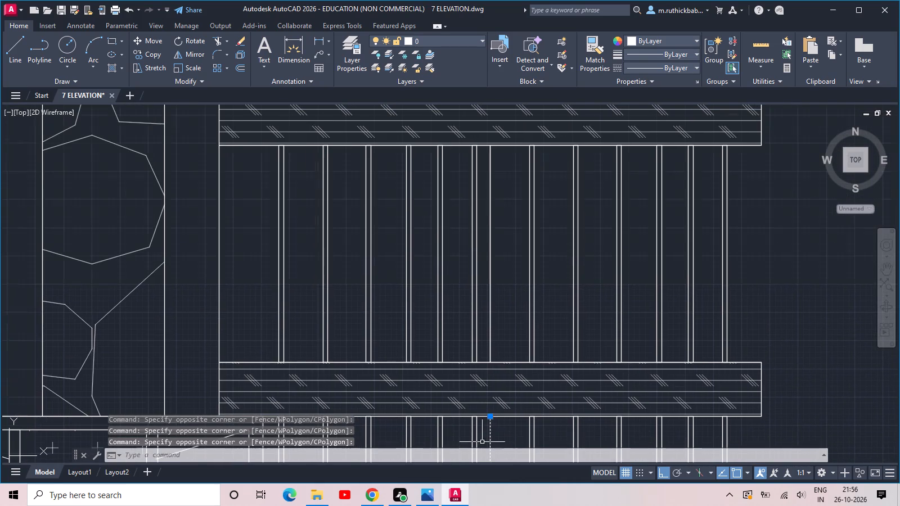
pyautogui.click(500, 305)
pyautogui.click(485, 269)
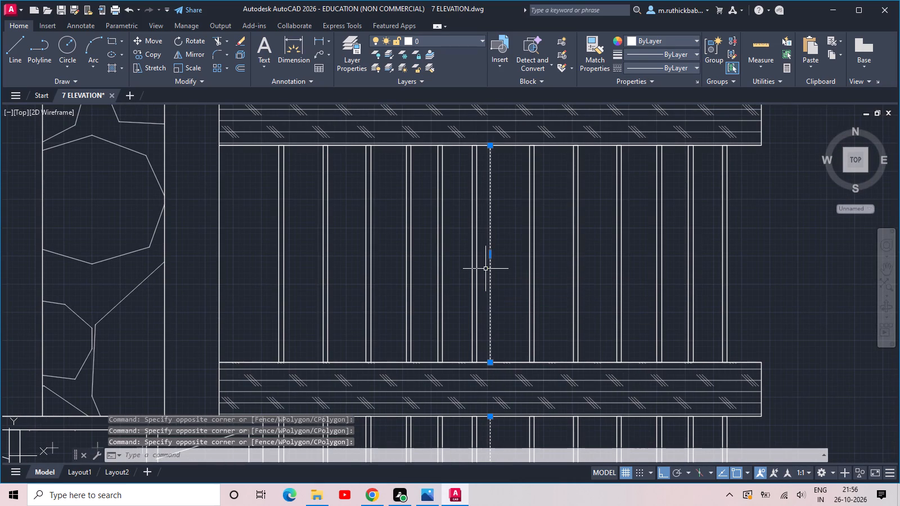
pyautogui.press('Delete')
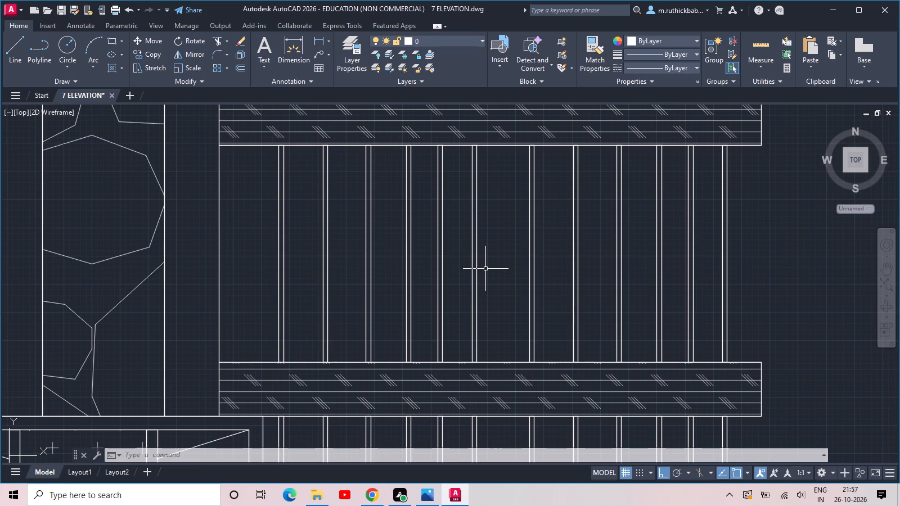
# Check the base's vertical bars, the central core and the rooftop slabs across the whole elevation.
pyautogui.scroll(-4, 485, 269)
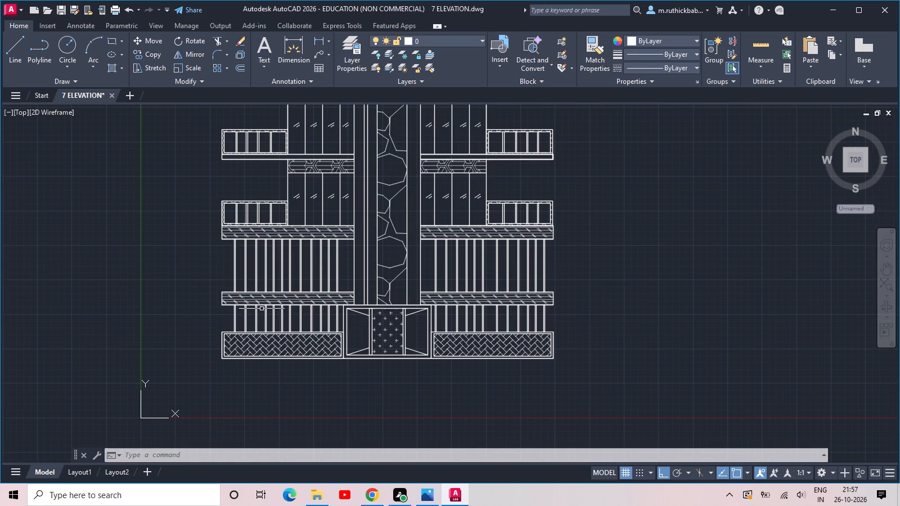
pyautogui.scroll(3, 286, 272)
pyautogui.scroll(-2, 286, 272)
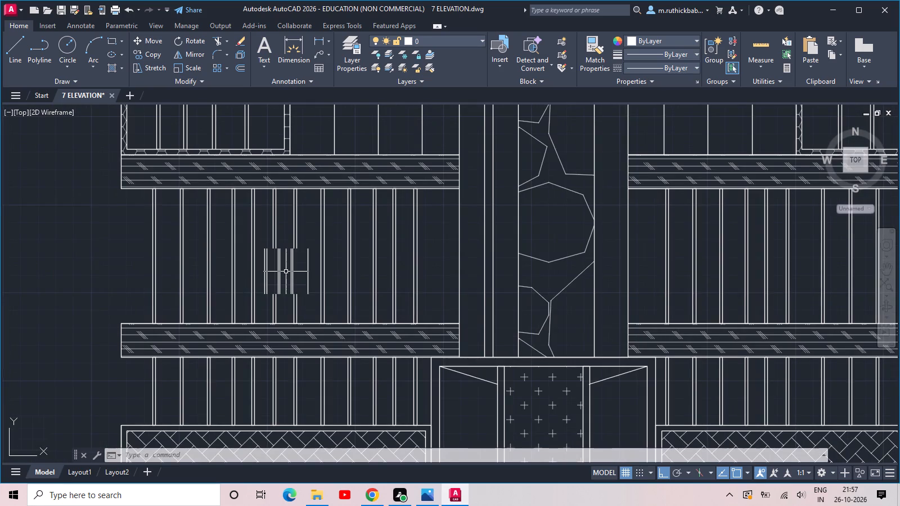
pyautogui.moveTo(360, 249); pyautogui.dragTo(418, 247, button='middle')
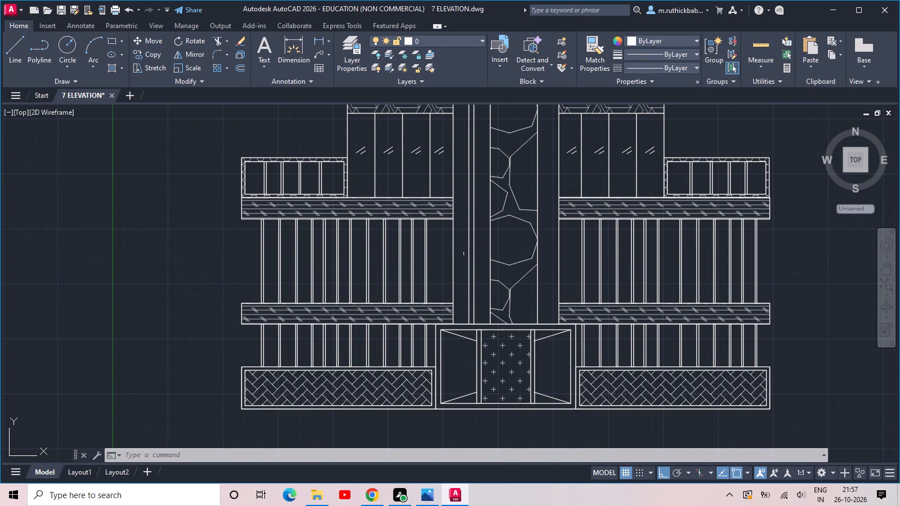
pyautogui.scroll(2, 462, 262)
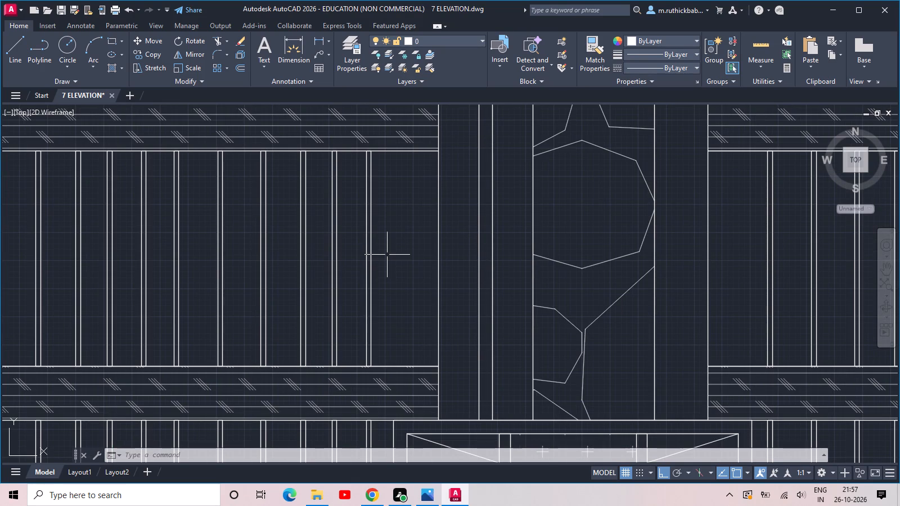
pyautogui.click(367, 293)
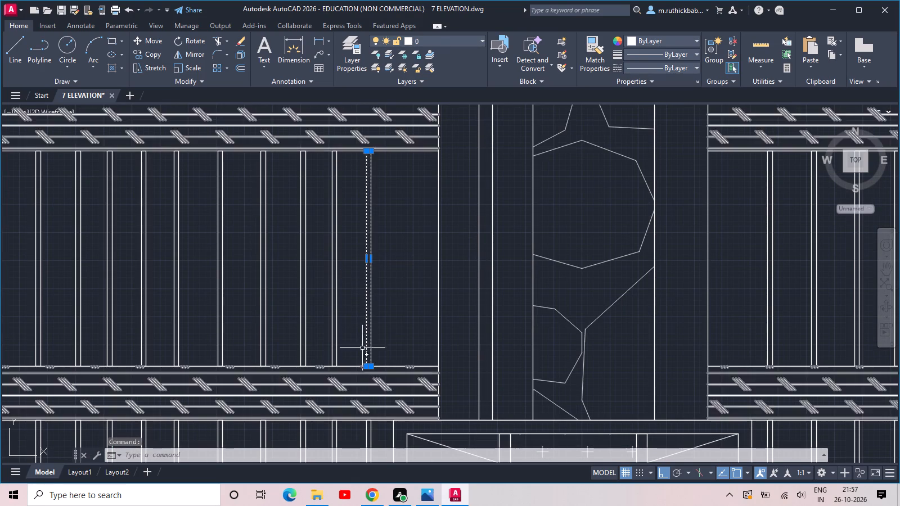
pyautogui.press('Escape')
pyautogui.press('Escape')
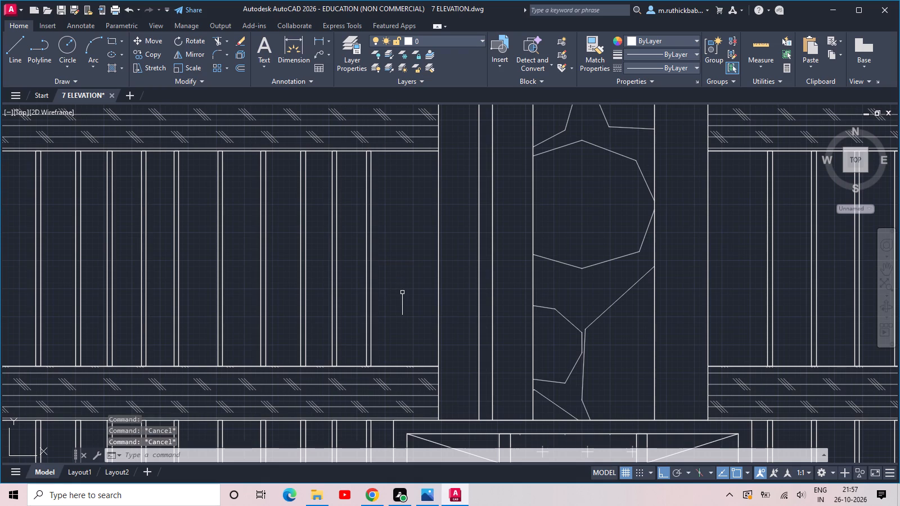
pyautogui.press('Escape')
pyautogui.press('Escape')
pyautogui.press('Escape')
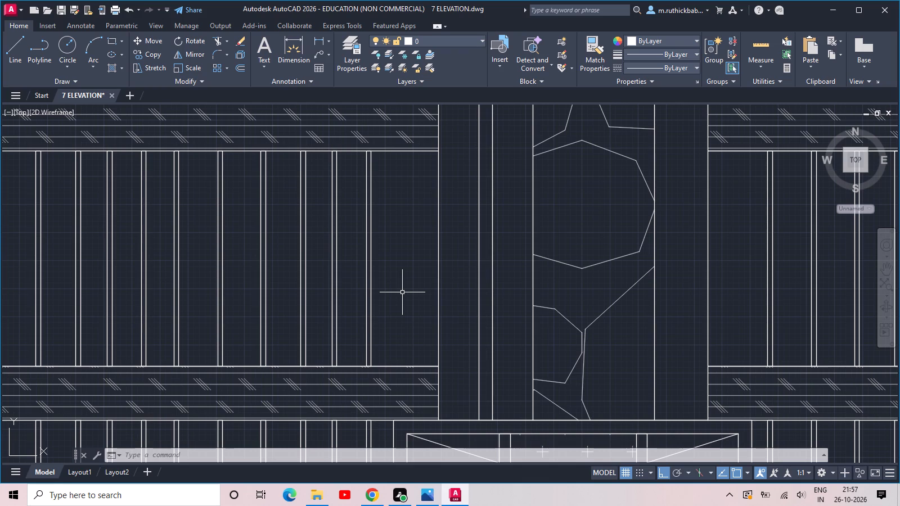
pyautogui.scroll(-3, 402, 292)
pyautogui.moveTo(433, 247); pyautogui.dragTo(463, 419, button='middle')
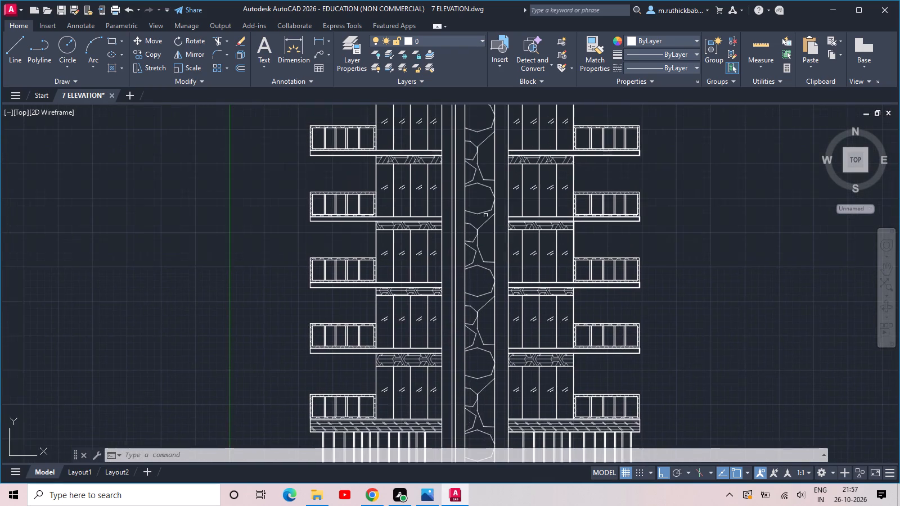
pyautogui.moveTo(484, 193); pyautogui.dragTo(474, 505, button='middle')
pyautogui.scroll(2, 472, 227)
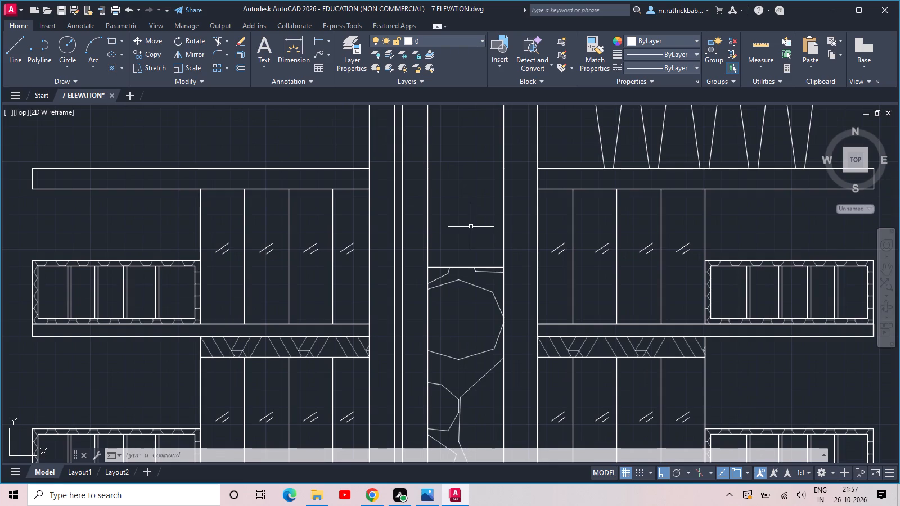
pyautogui.scroll(2, 477, 264)
pyautogui.scroll(-7, 477, 264)
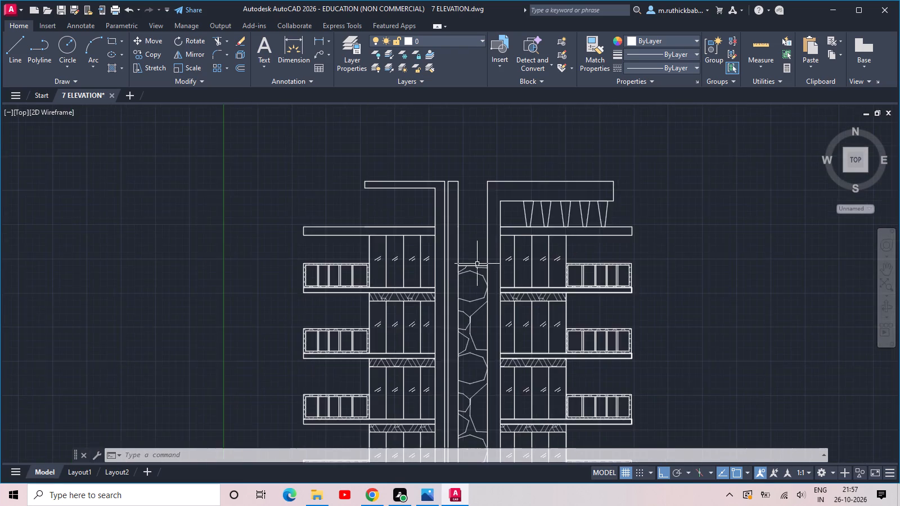
pyautogui.scroll(-2, 480, 272)
pyautogui.moveTo(574, 296); pyautogui.dragTo(571, 252, button='middle')
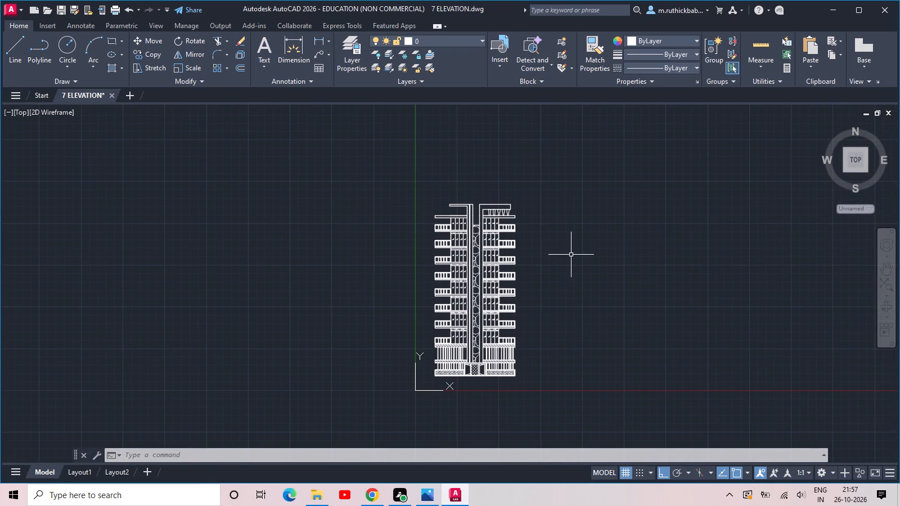
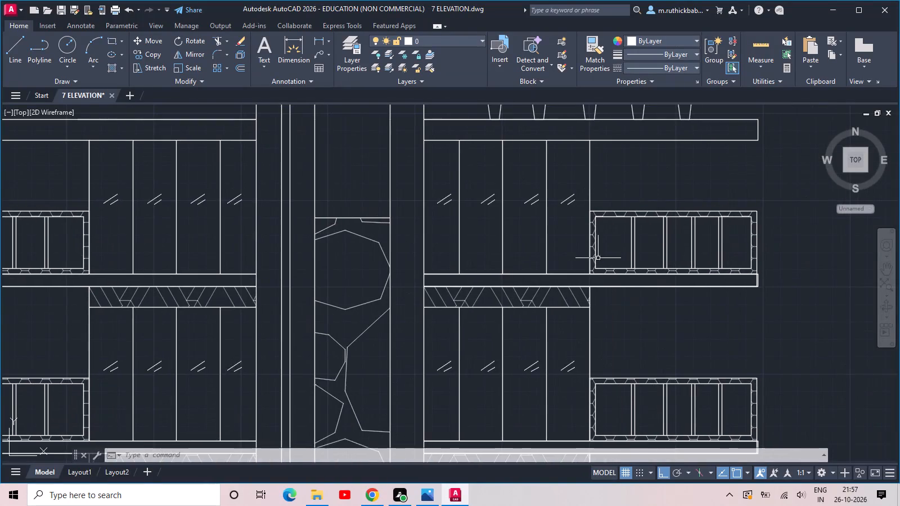
# Draw a rectangle about 31.5 ft wide and 25 ft high in the empty space to the right of the building elevation's base.
pyautogui.scroll(1, 602, 257)
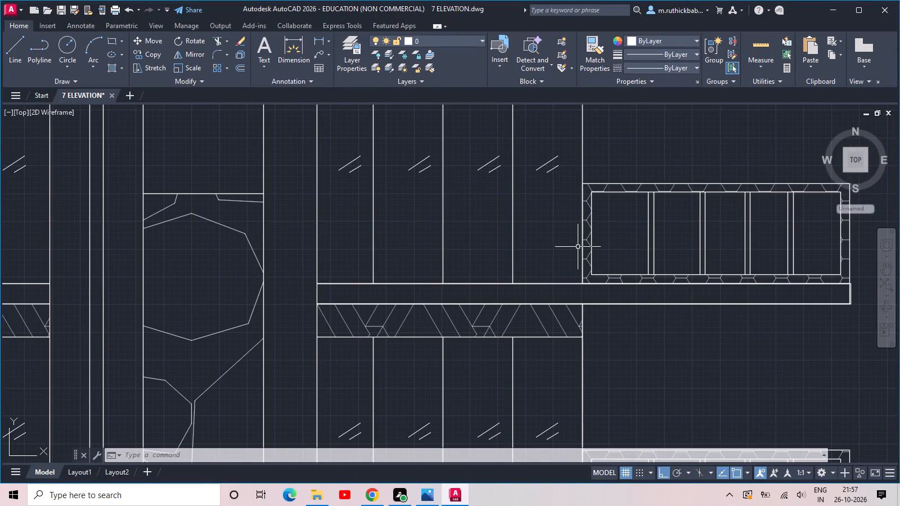
pyautogui.scroll(1, 531, 241)
pyautogui.scroll(-6, 530, 242)
pyautogui.moveTo(605, 262); pyautogui.dragTo(589, 247, button='middle')
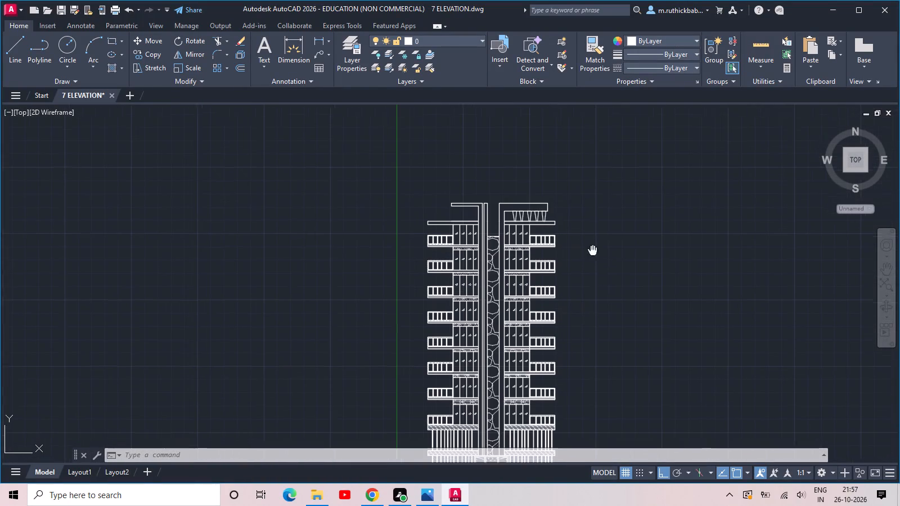
pyautogui.moveTo(589, 247); pyautogui.dragTo(472, 128, button='middle')
pyautogui.scroll(1, 535, 310)
pyautogui.write('REC')
pyautogui.press('space')
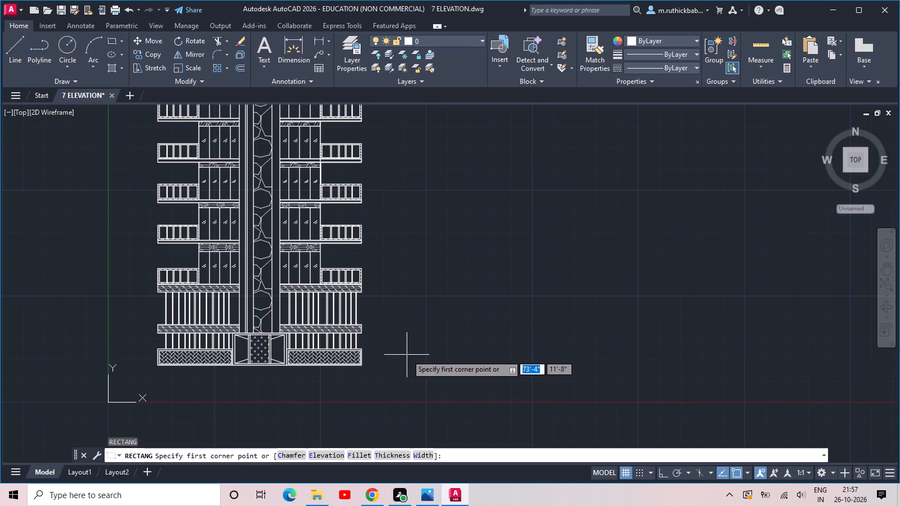
pyautogui.click(407, 355)
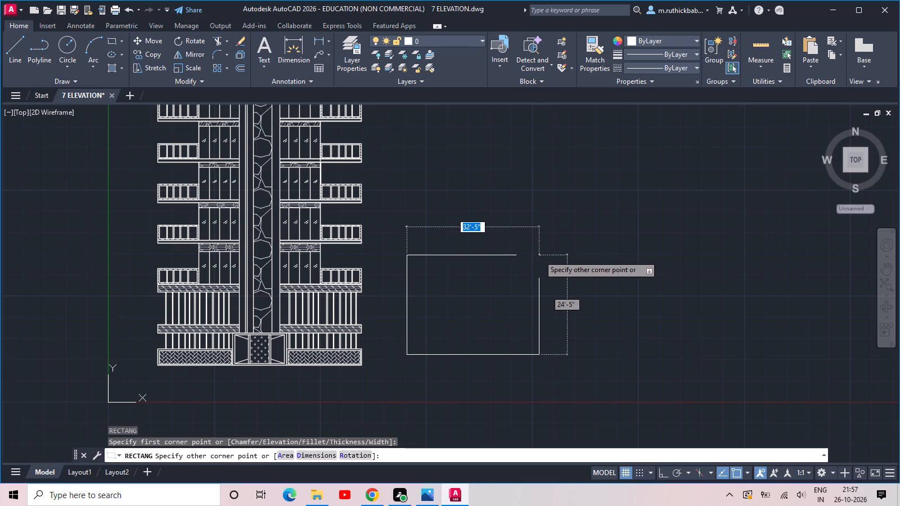
pyautogui.click(535, 252)
pyautogui.press('Escape')
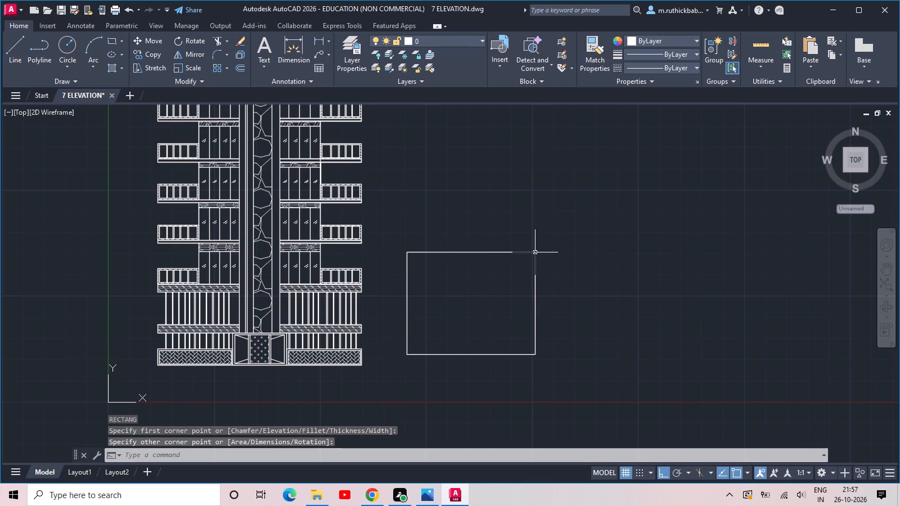
pyautogui.press('Escape')
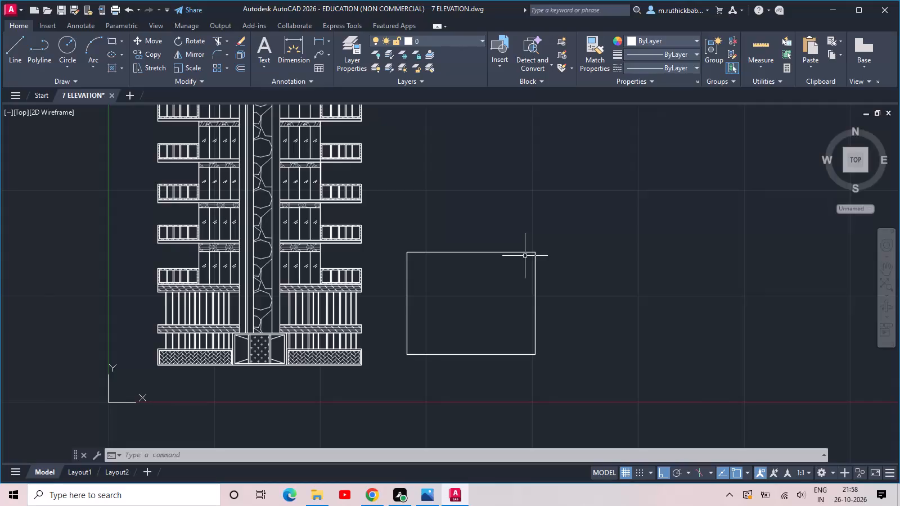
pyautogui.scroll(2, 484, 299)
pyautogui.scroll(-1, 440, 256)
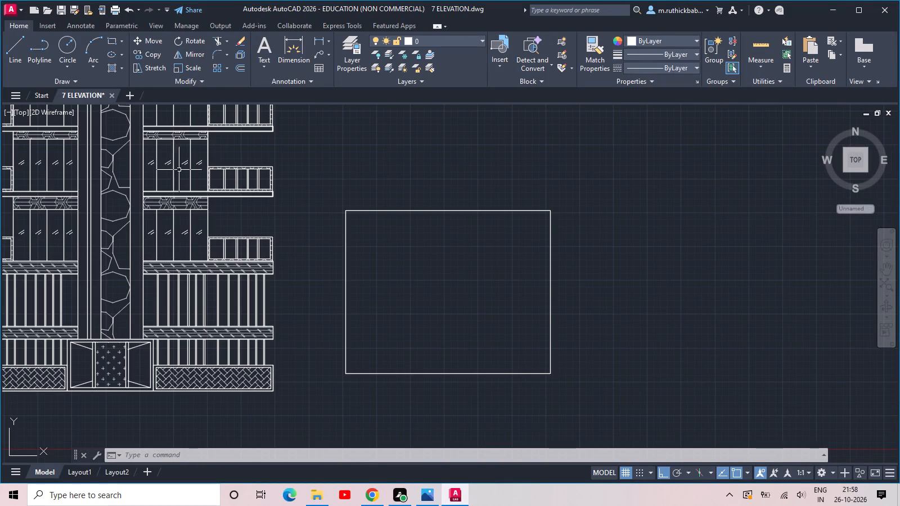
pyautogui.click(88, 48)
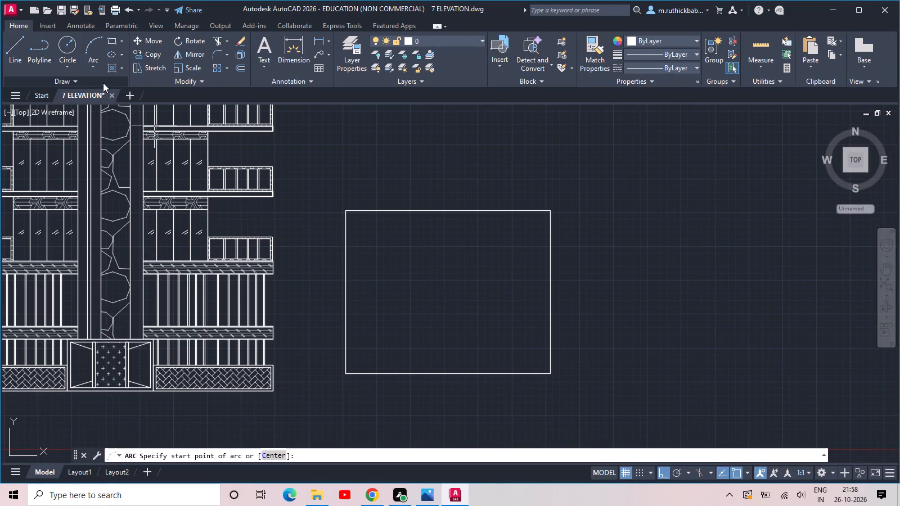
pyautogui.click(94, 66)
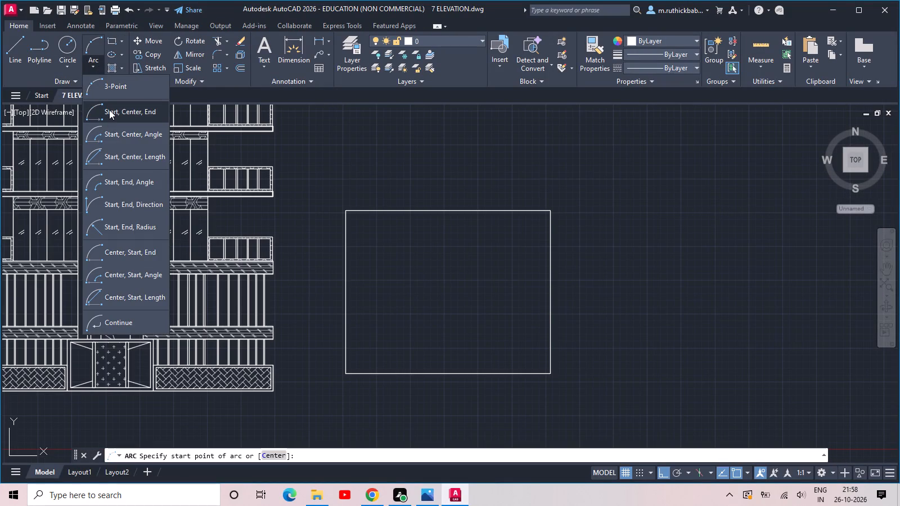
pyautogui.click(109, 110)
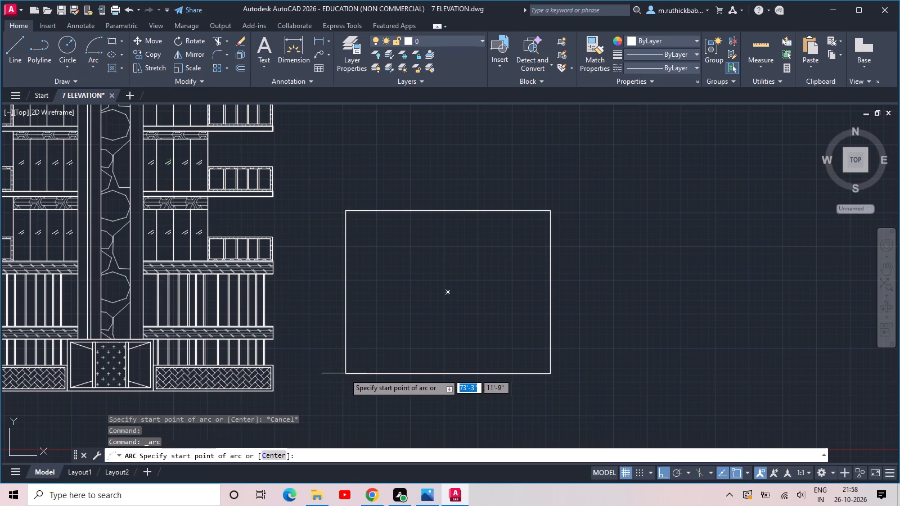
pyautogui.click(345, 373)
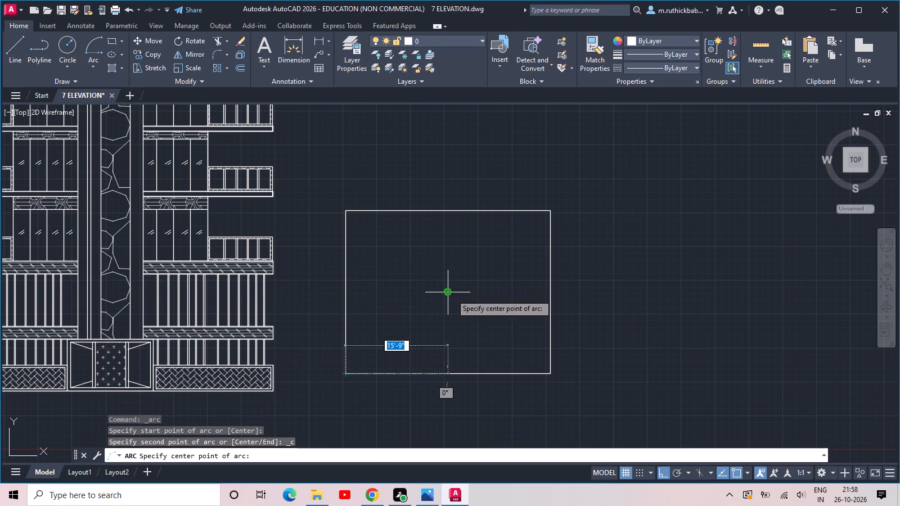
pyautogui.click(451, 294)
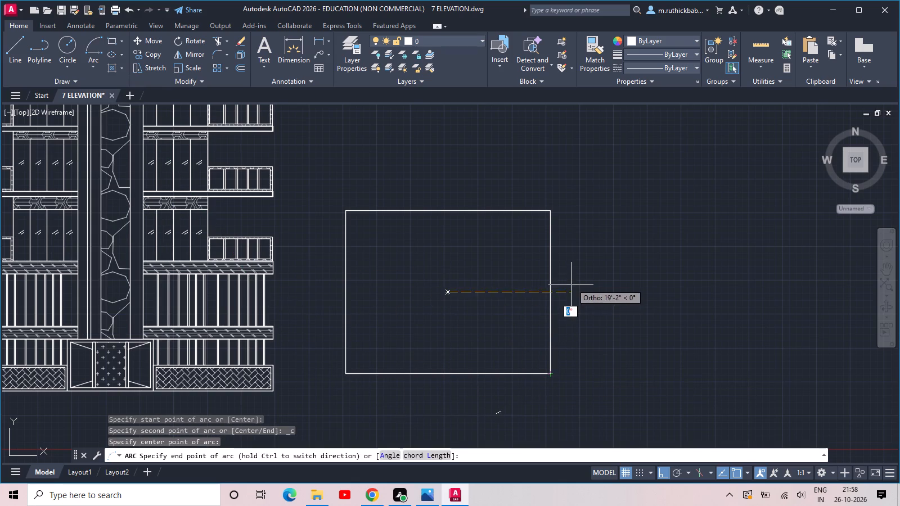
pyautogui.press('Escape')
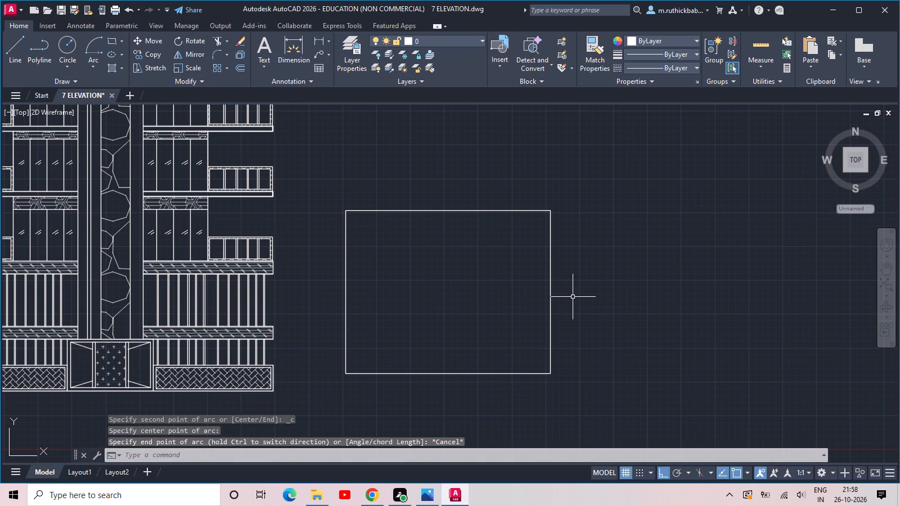
# Draw a 90° arc centred on the rectangle's lower-left corner, starting at the bottom edge's midpoint and ending on the left edge.
pyautogui.press('space')
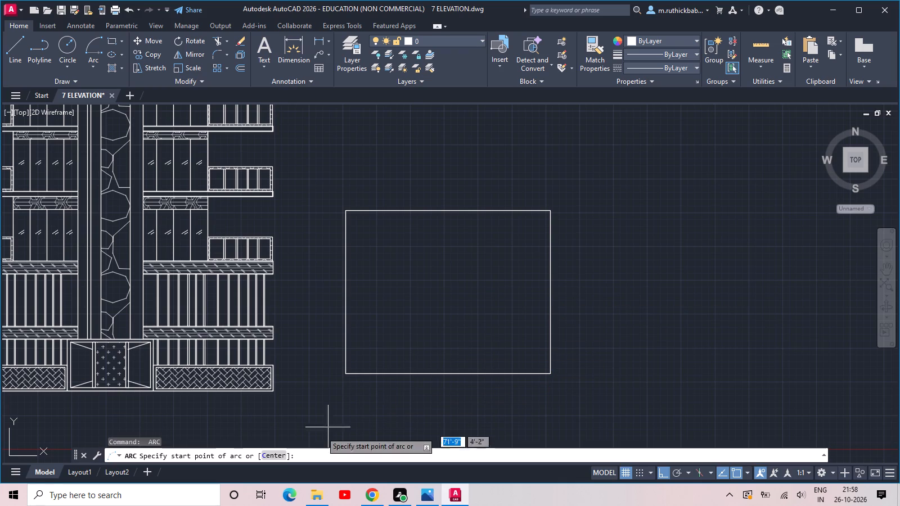
pyautogui.click(273, 456)
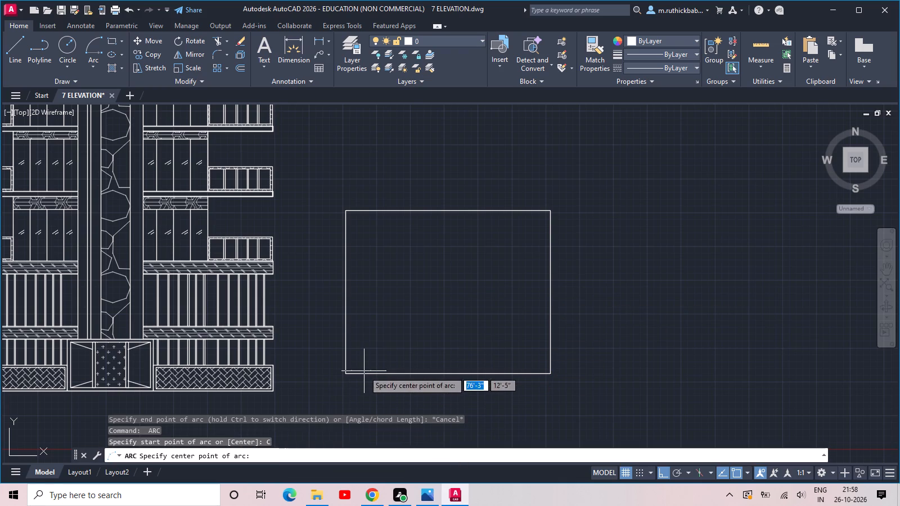
pyautogui.click(341, 373)
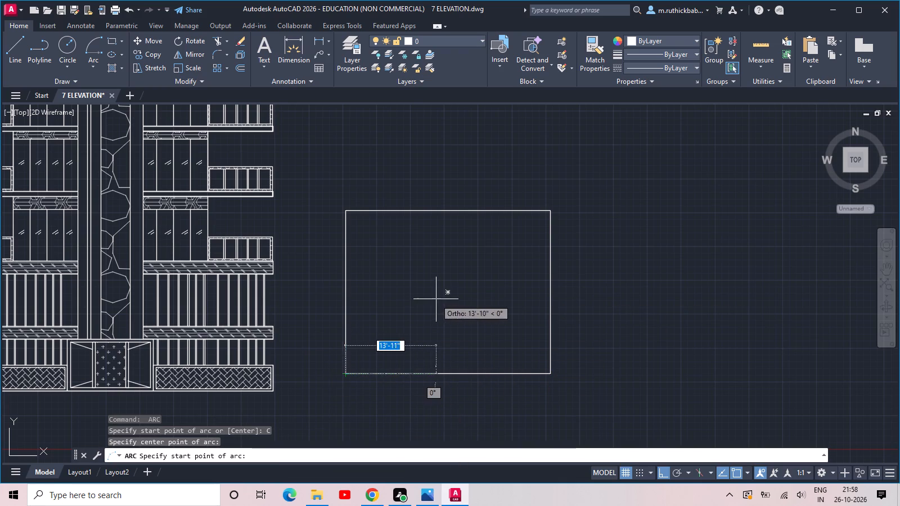
pyautogui.click(449, 374)
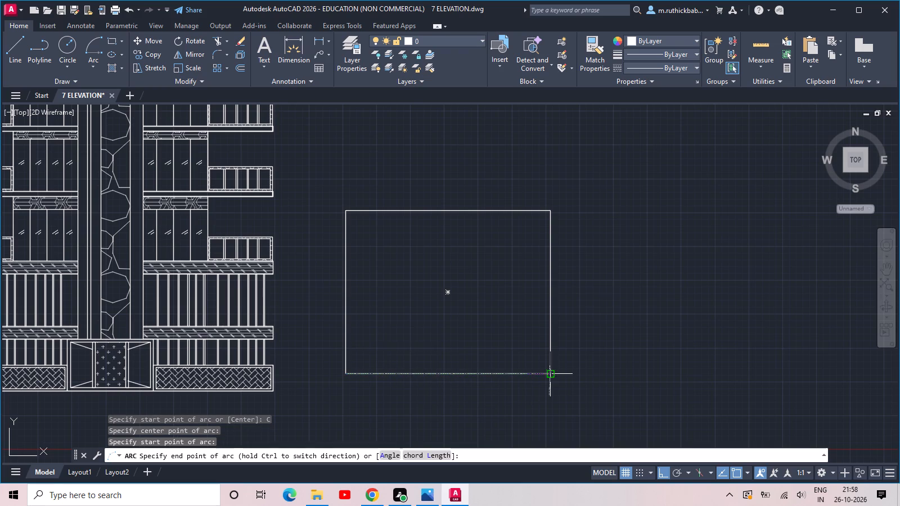
pyautogui.click(552, 374)
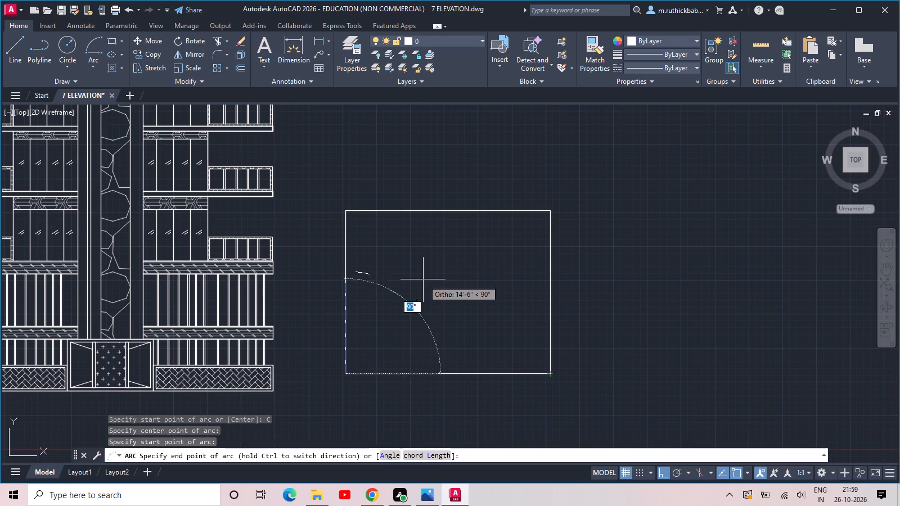
pyautogui.click(478, 240)
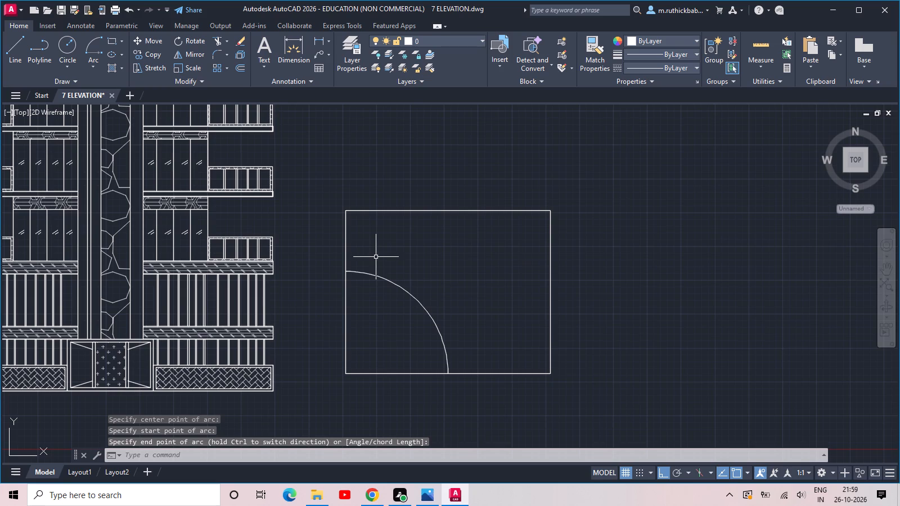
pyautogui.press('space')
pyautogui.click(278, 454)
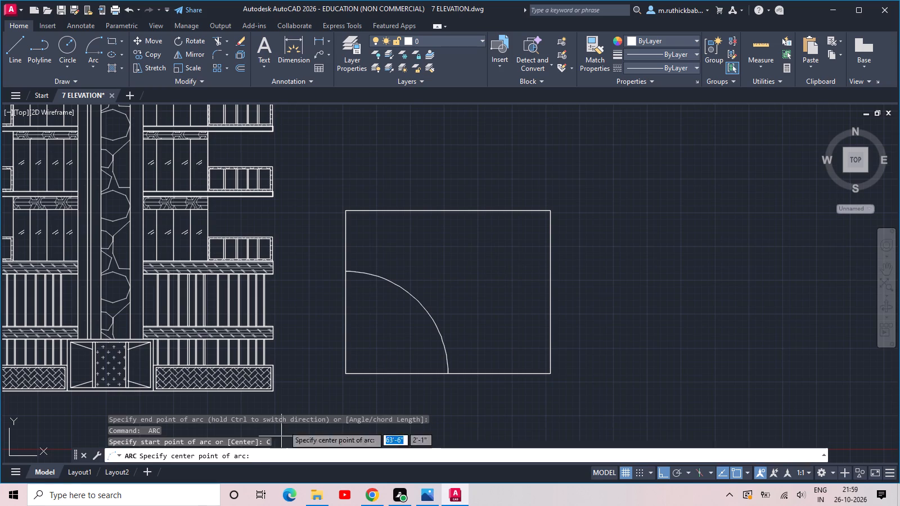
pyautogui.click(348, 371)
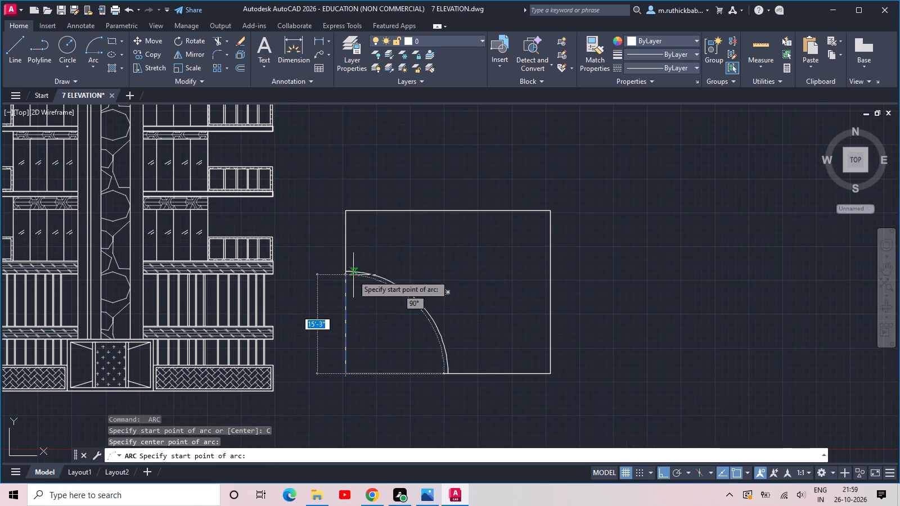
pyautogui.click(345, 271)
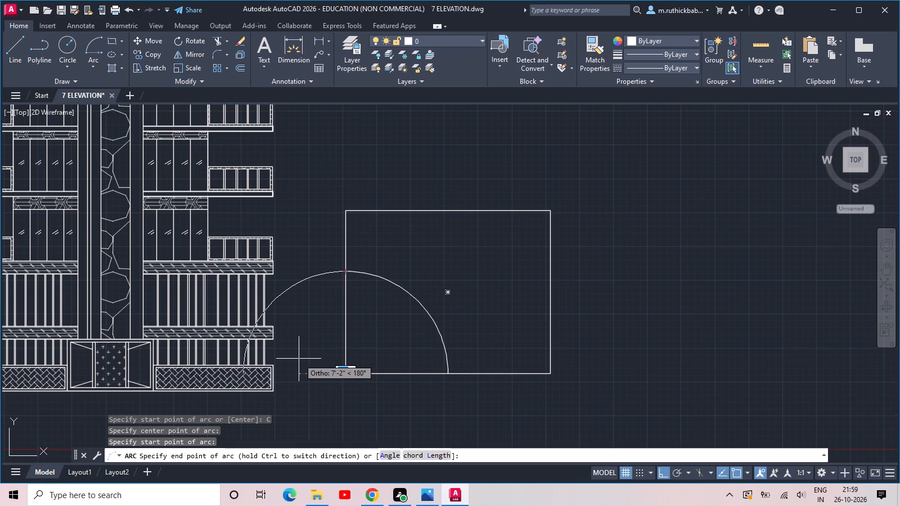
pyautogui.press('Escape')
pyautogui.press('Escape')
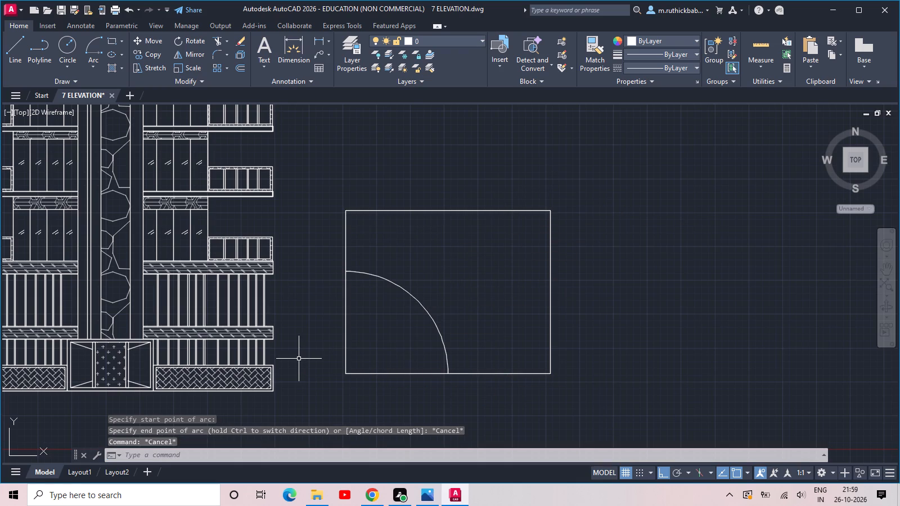
# Copy the quarter arc from its endpoint at the bottom edge's midpoint to the rectangle's lower-right corner.
pyautogui.click(437, 310)
pyautogui.click(417, 328)
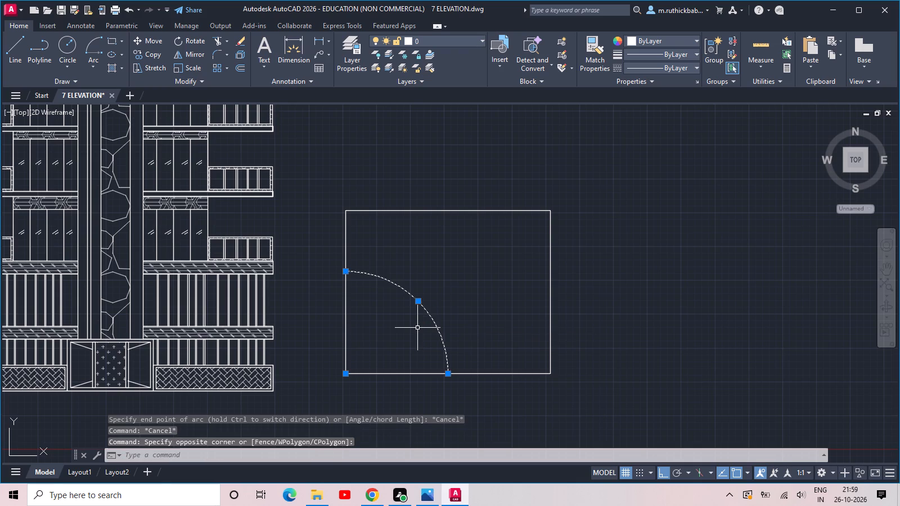
pyautogui.write('CO')
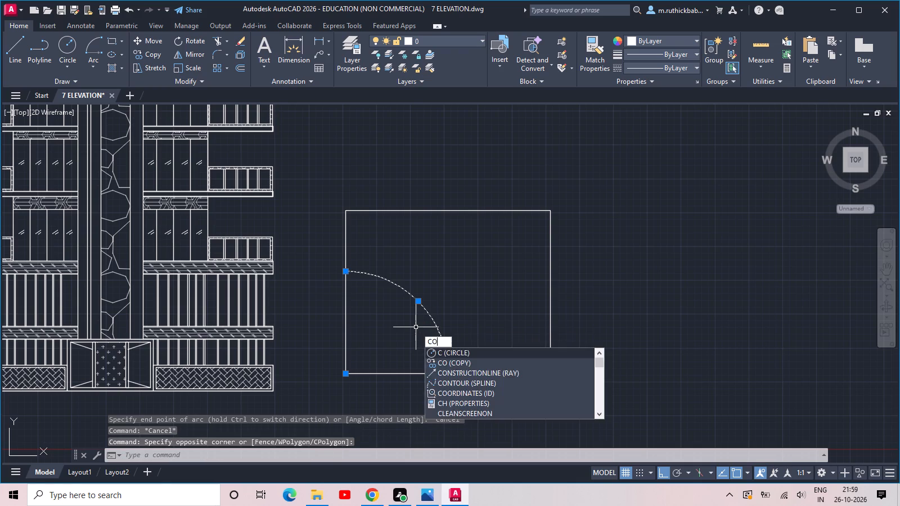
pyautogui.press('space')
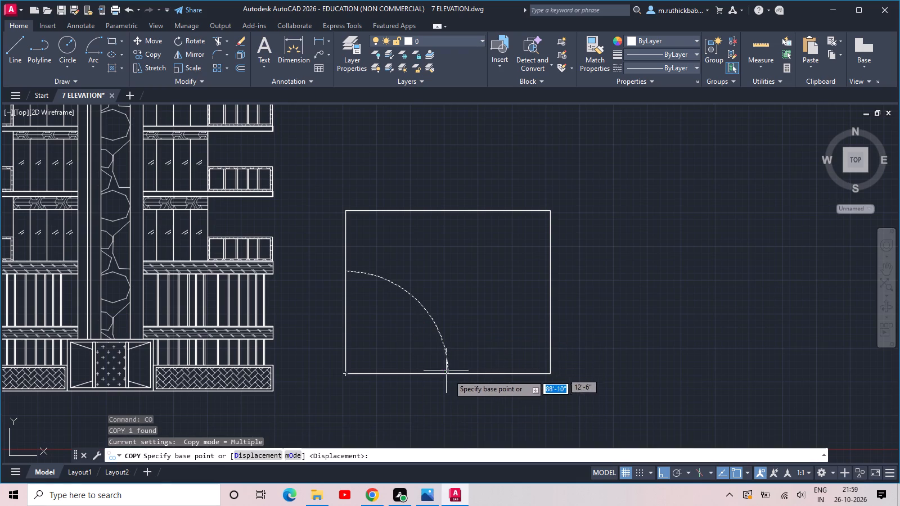
pyautogui.click(450, 375)
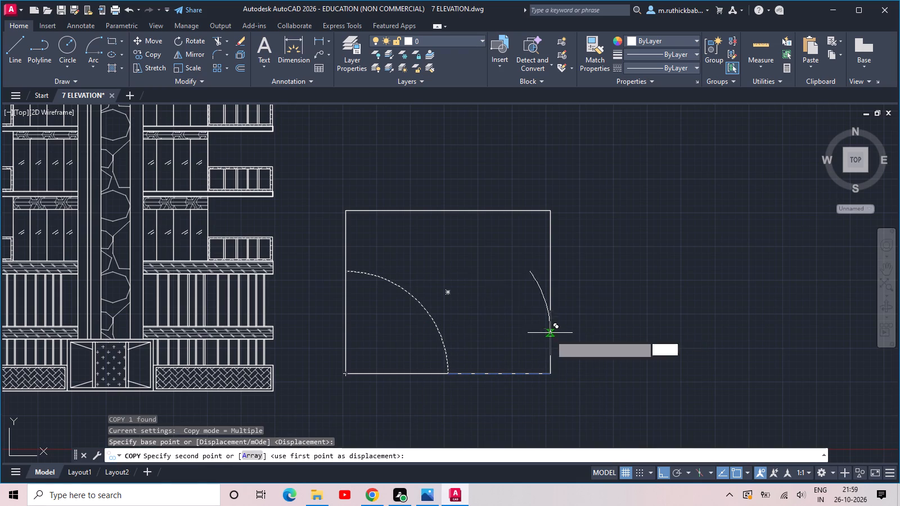
pyautogui.click(552, 373)
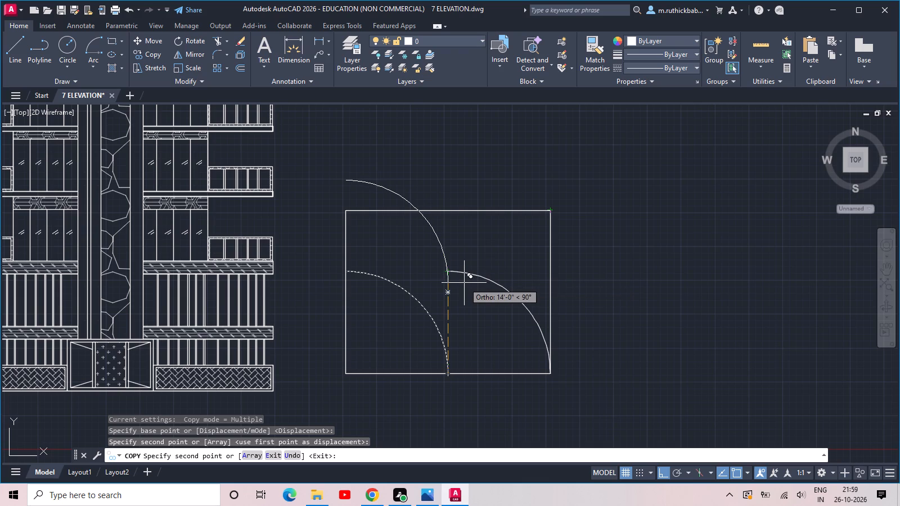
pyautogui.press('Escape')
pyautogui.press('Escape')
# Stretch the copied arc's upper endpoint down to the rectangle's geometric centre.
pyautogui.scroll(1, 464, 283)
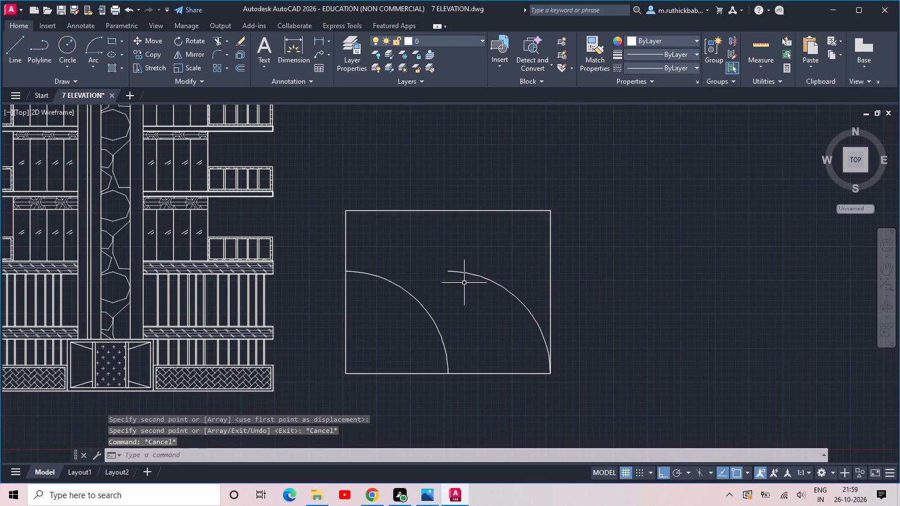
pyautogui.scroll(1, 464, 283)
pyautogui.scroll(-3, 565, 220)
pyautogui.click(565, 220)
pyautogui.click(571, 265)
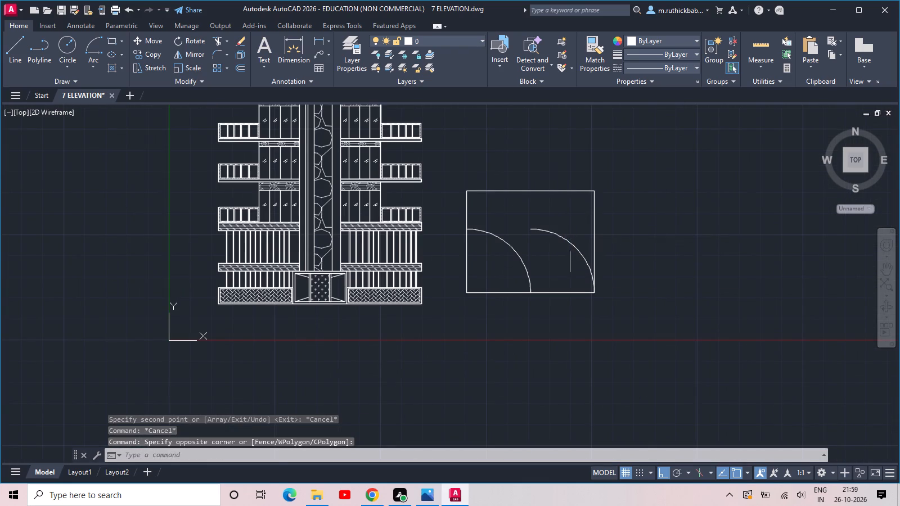
pyautogui.click(572, 223)
pyautogui.moveTo(560, 238); pyautogui.dragTo(558, 243)
pyautogui.scroll(2, 548, 228)
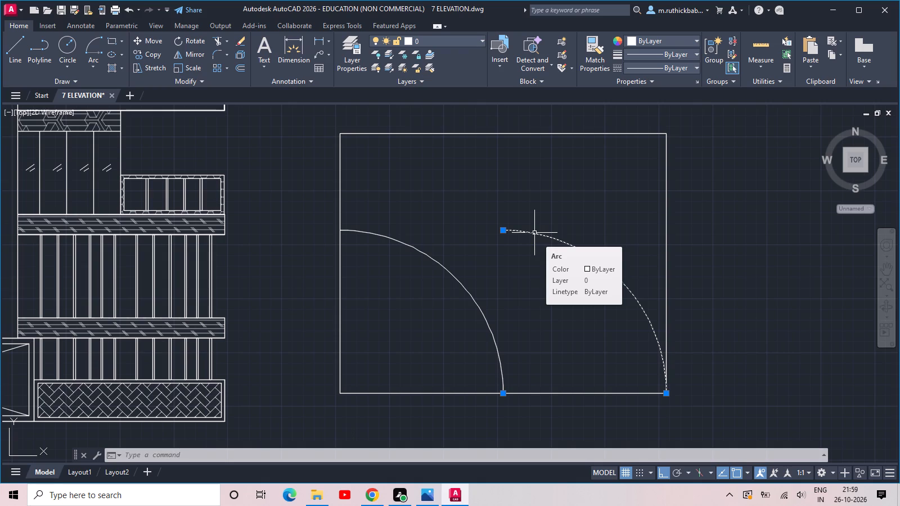
pyautogui.scroll(1, 534, 233)
pyautogui.click(487, 229)
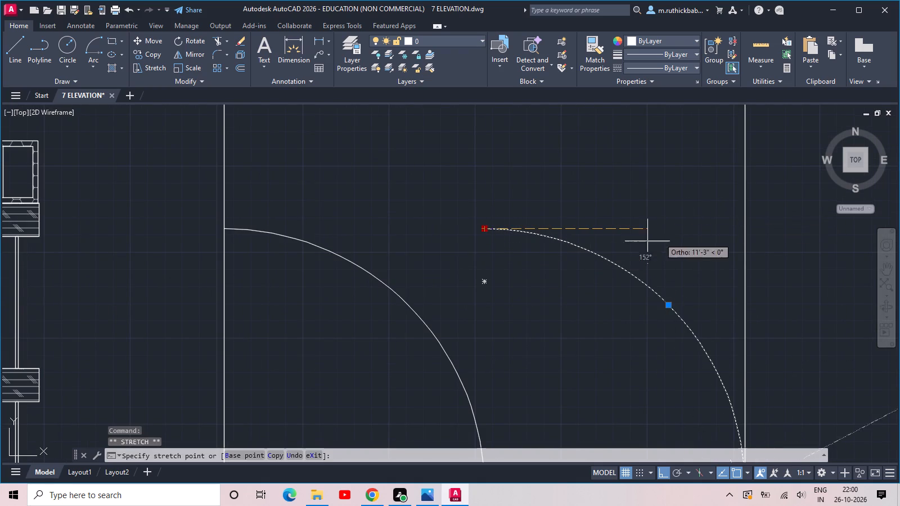
pyautogui.click(484, 280)
pyautogui.scroll(-2, 494, 249)
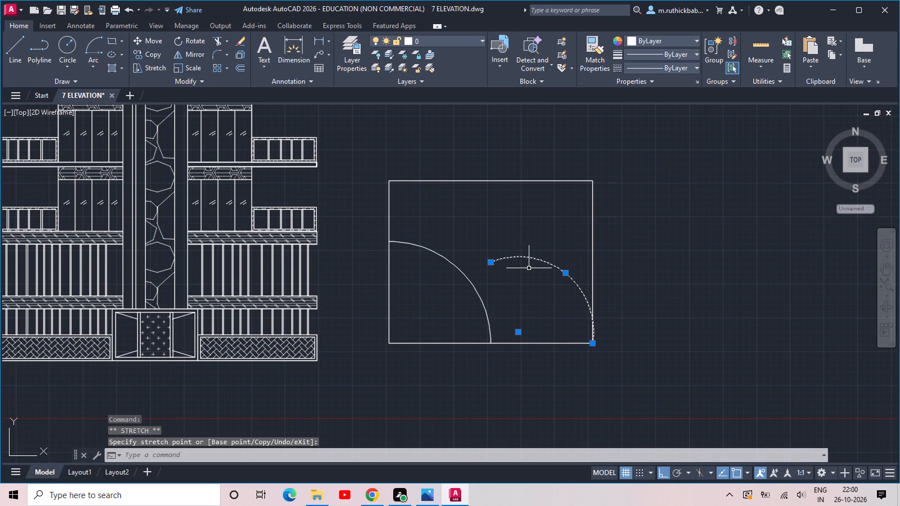
pyautogui.press('Escape')
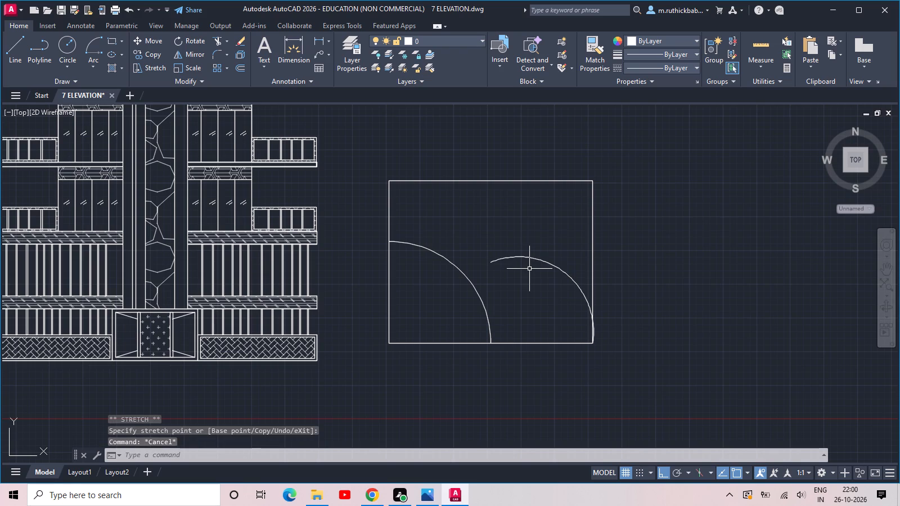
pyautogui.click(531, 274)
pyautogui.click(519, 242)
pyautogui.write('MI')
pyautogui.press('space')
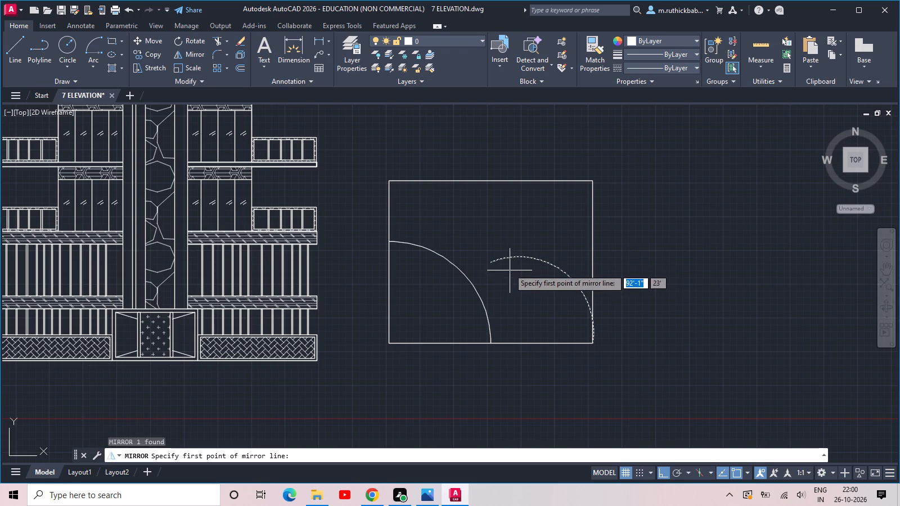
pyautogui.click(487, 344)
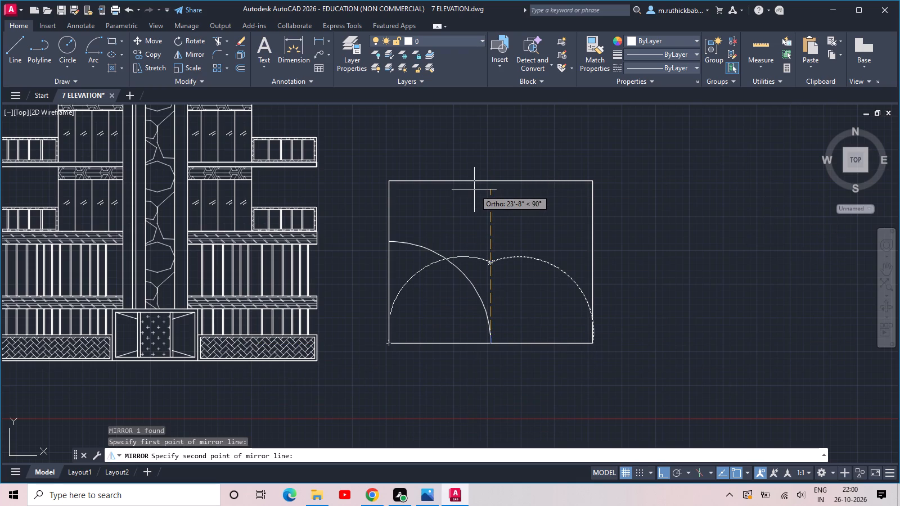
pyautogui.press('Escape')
# Copy the lower-right arc from its endpoint at the rectangle's lower-right corner to the rectangle's centre.
pyautogui.scroll(-1, 474, 189)
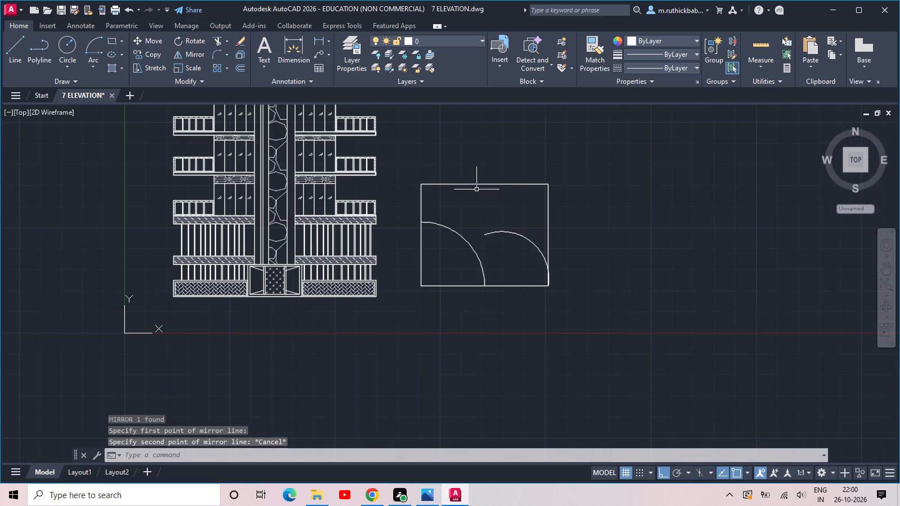
pyautogui.click(525, 222)
pyautogui.click(513, 249)
pyautogui.write('CO')
pyautogui.press('space')
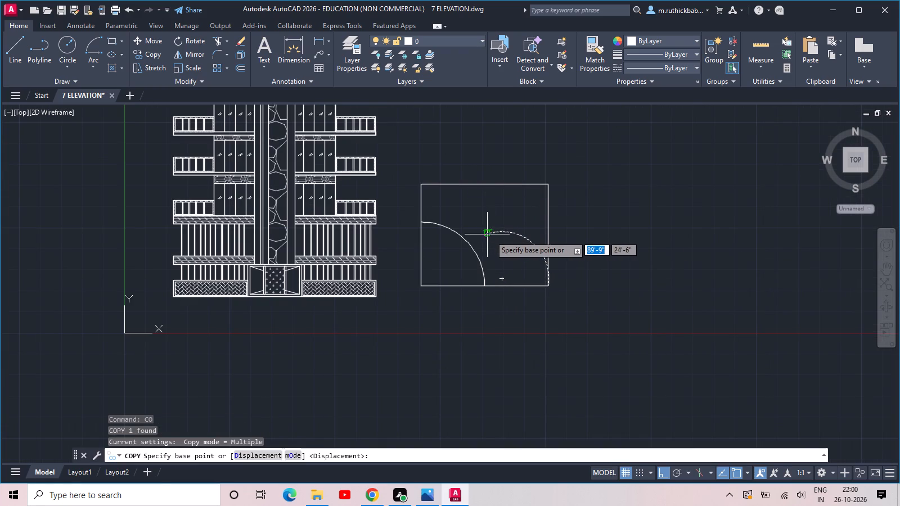
pyautogui.click(548, 288)
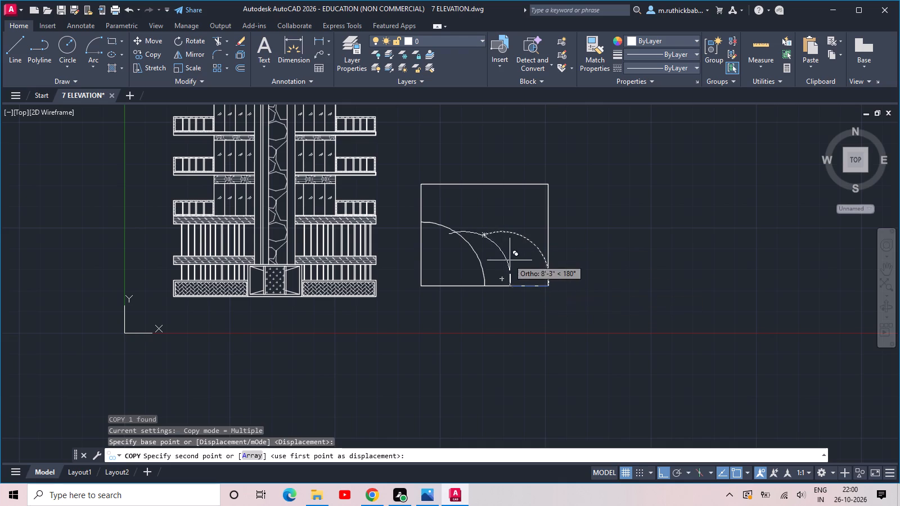
pyautogui.click(485, 237)
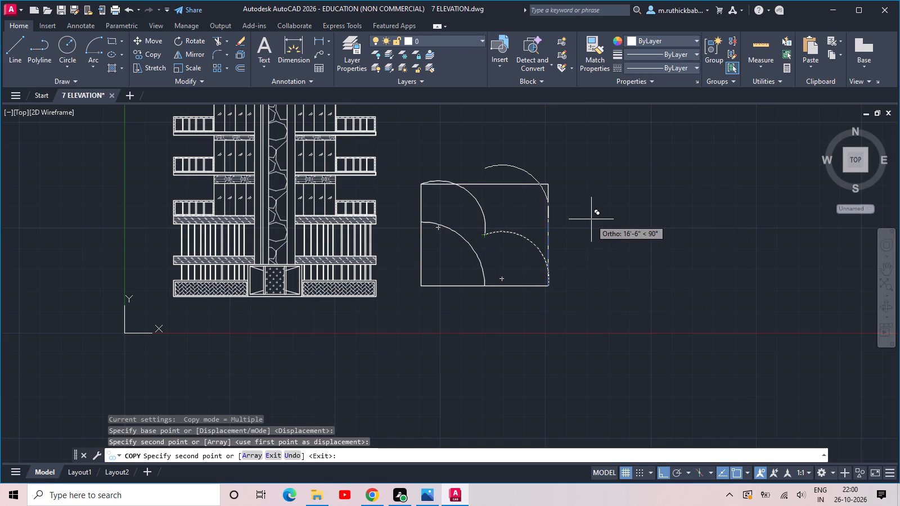
pyautogui.press('Escape')
pyautogui.press('Escape')
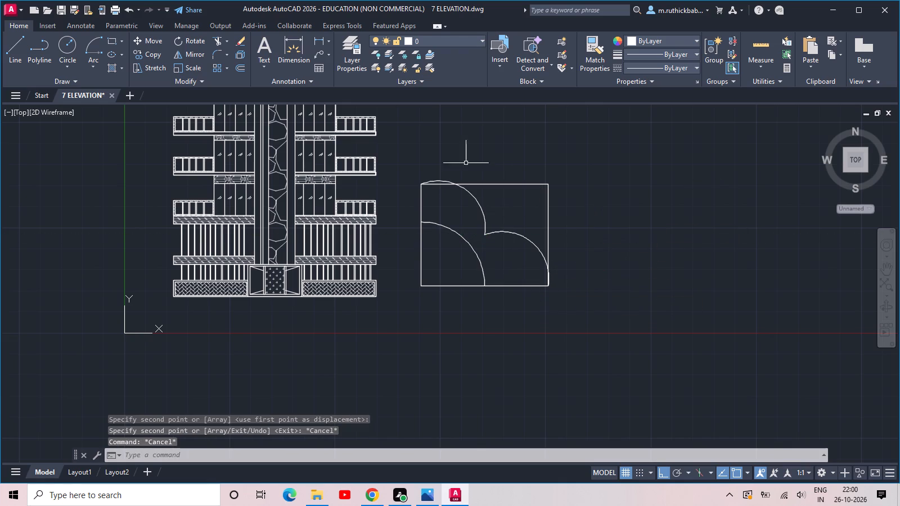
# Flatten the upper-left arc by stretching its midpoint inward to a radius of about 15'-7", keeping its endpoints fixed.
pyautogui.scroll(2, 450, 169)
pyautogui.click(445, 175)
pyautogui.click(423, 202)
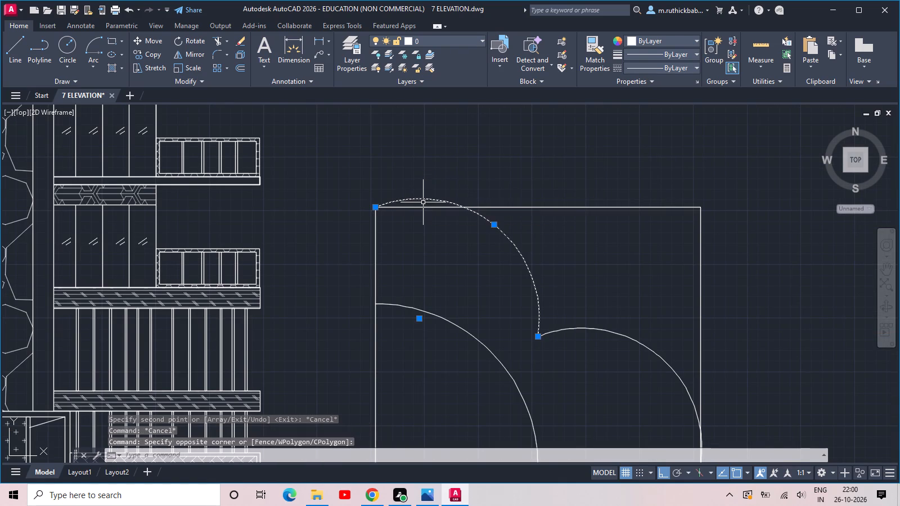
pyautogui.click(493, 225)
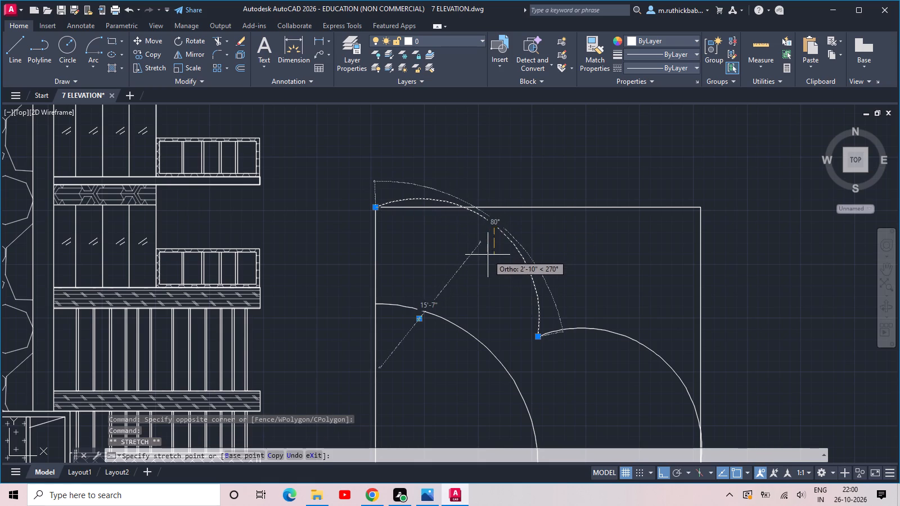
pyautogui.click(488, 255)
# Flatten the lower-right arc by stretching its midpoint inward so its curve stays inside the rectangle's right edge.
pyautogui.click(643, 342)
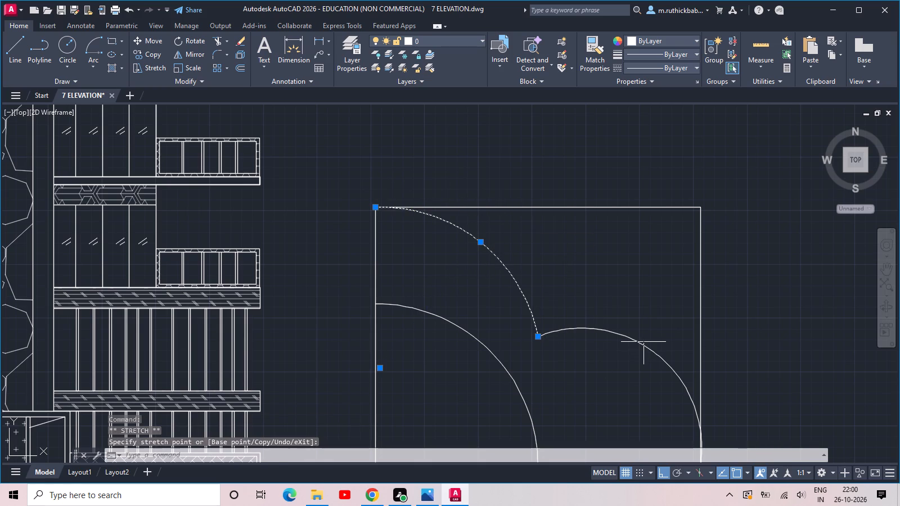
pyautogui.click(617, 362)
pyautogui.moveTo(614, 360); pyautogui.dragTo(550, 209, button='middle')
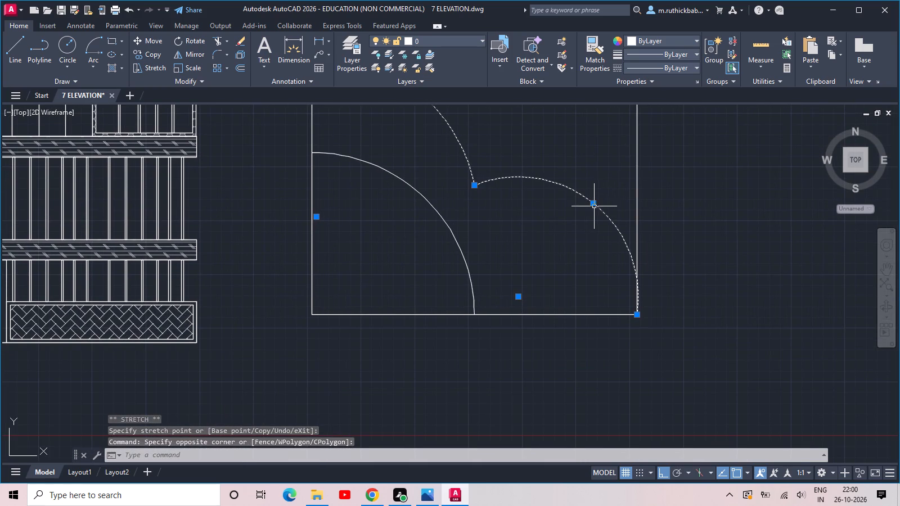
pyautogui.click(594, 205)
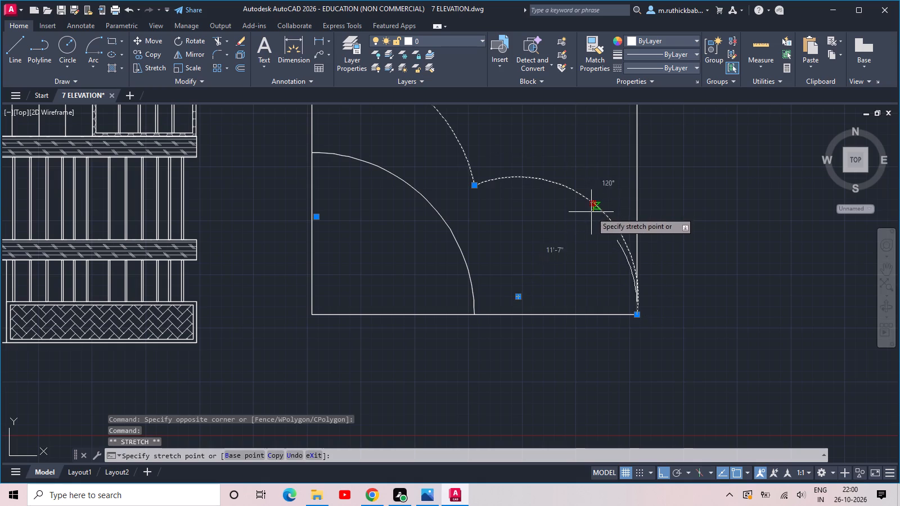
pyautogui.click(591, 215)
pyautogui.scroll(-2, 624, 180)
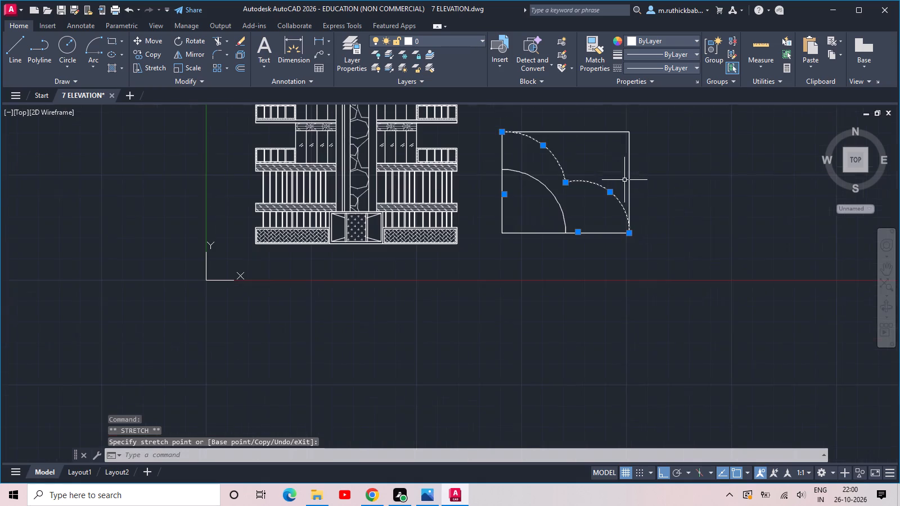
pyautogui.moveTo(602, 171); pyautogui.dragTo(604, 231, button='middle')
pyautogui.scroll(2, 568, 245)
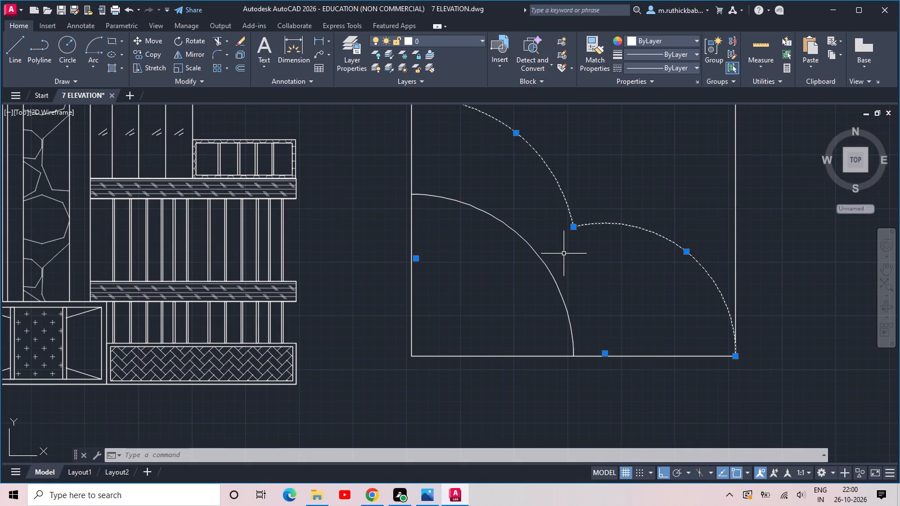
pyautogui.press('Escape')
pyautogui.press('Escape')
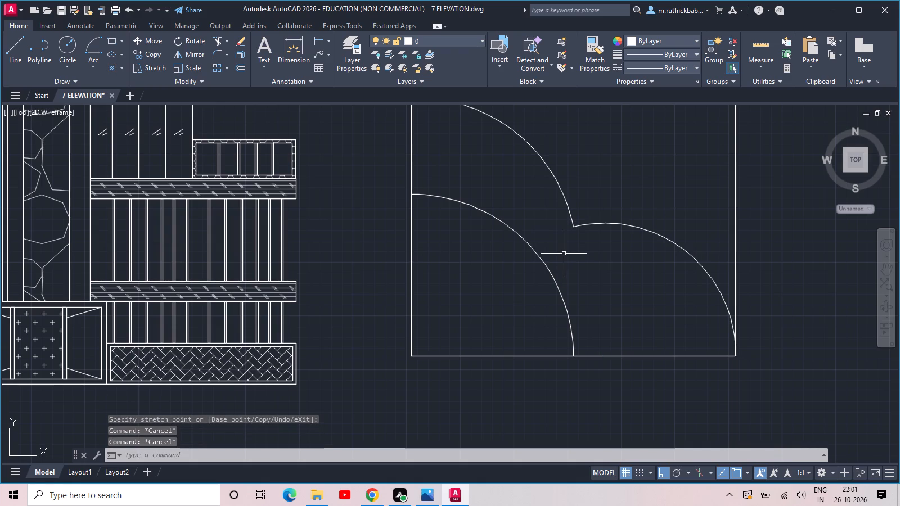
# Draw a circle with a radius of about 3'-4" in the empty upper-right area of the rectangle.
pyautogui.scroll(-2, 564, 254)
pyautogui.scroll(2, 597, 228)
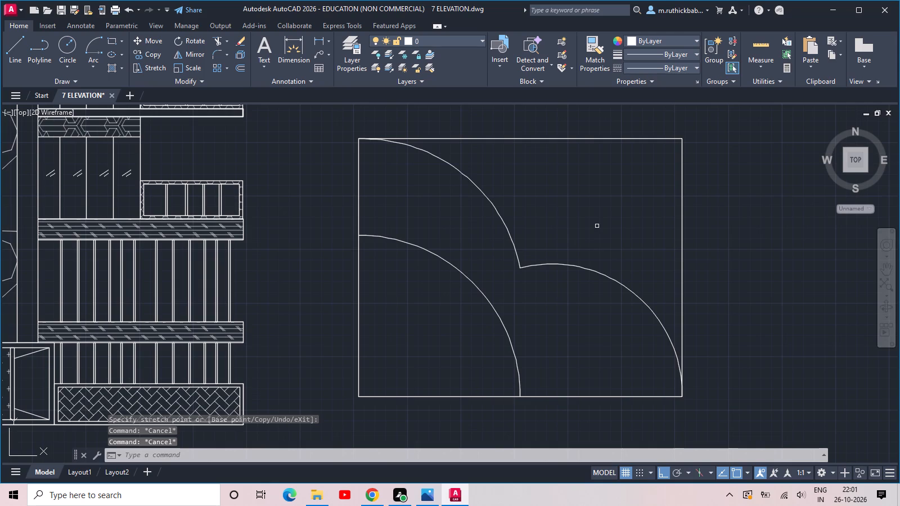
pyautogui.write('C')
pyautogui.press('space')
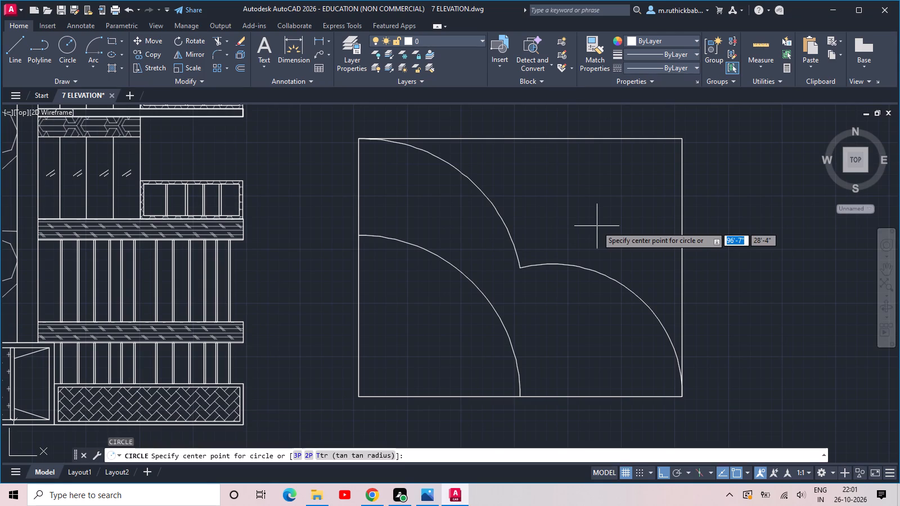
pyautogui.click(579, 192)
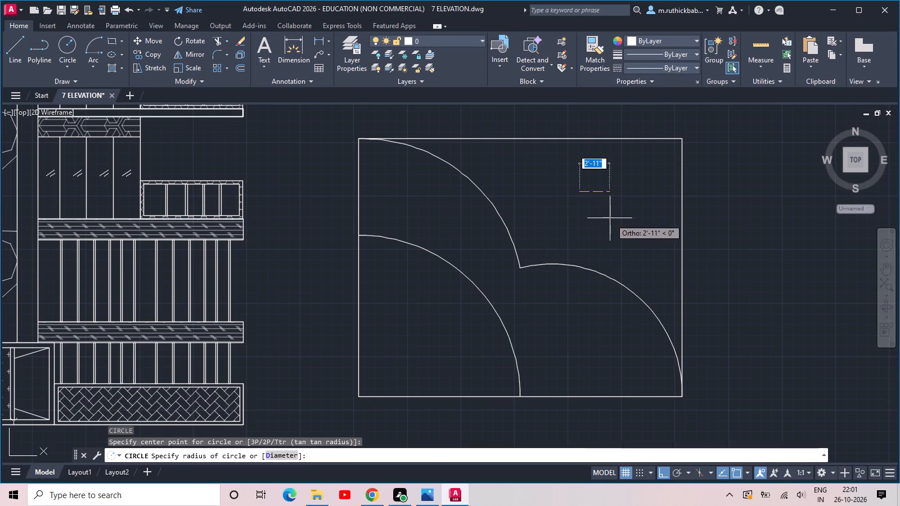
pyautogui.click(614, 219)
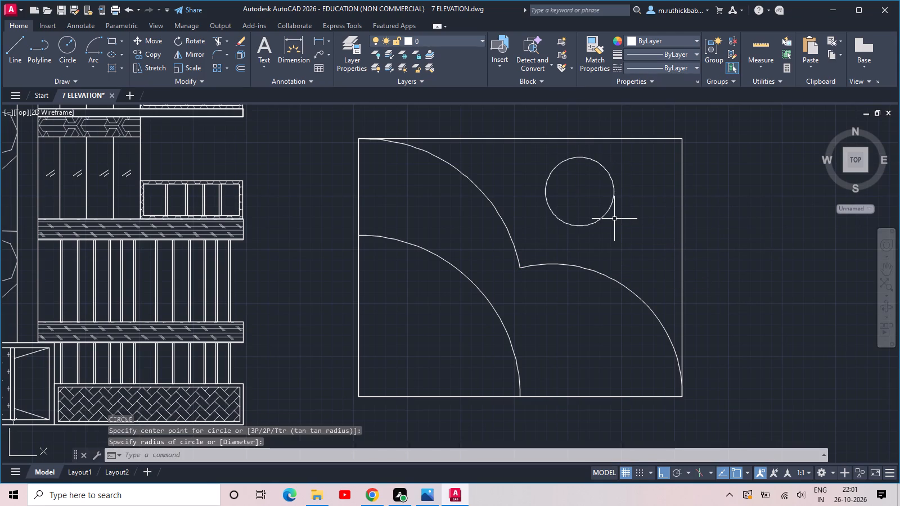
# Draw a smaller circle with a radius of about 1'-4" just below and to the right of the first circle.
pyautogui.press('space')
pyautogui.scroll(1, 614, 219)
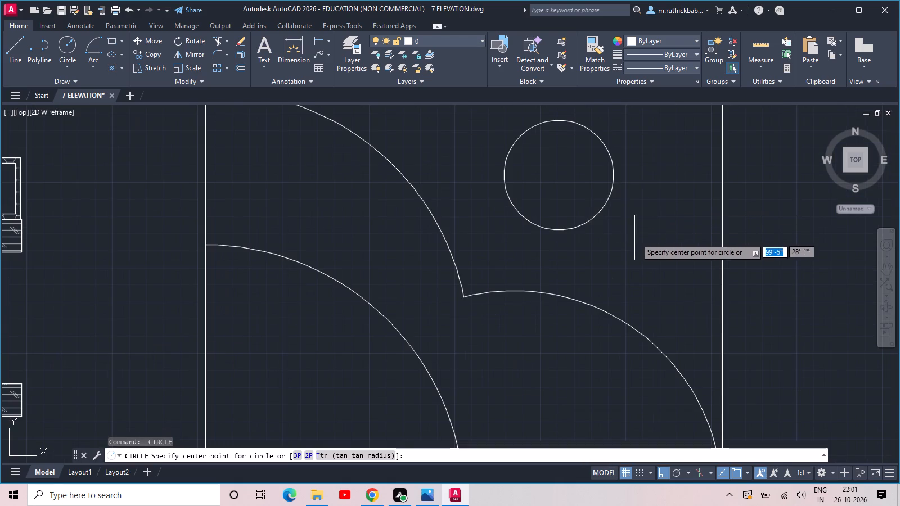
pyautogui.click(631, 242)
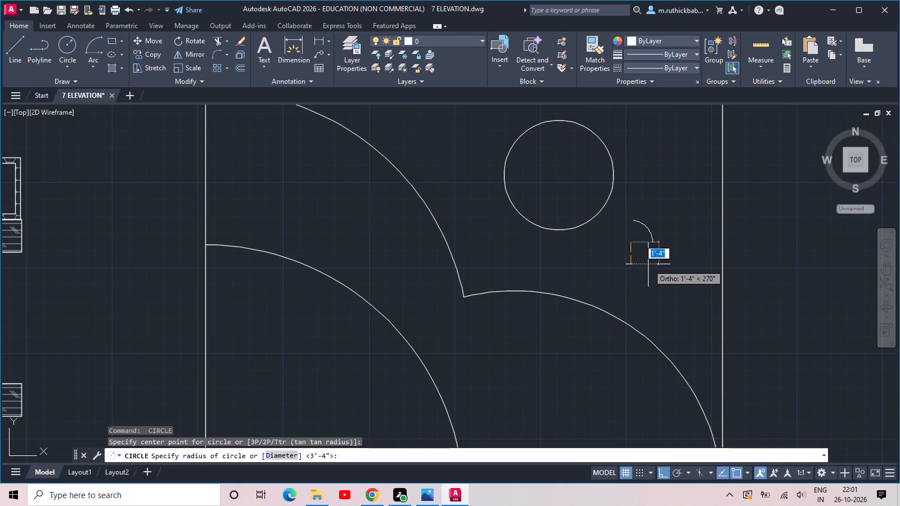
pyautogui.click(648, 264)
# Draw a Start, End, Direction arc from the large circle's lower edge to the small circle's lower-left edge, with a horizontal start tangent.
pyautogui.scroll(-2, 648, 264)
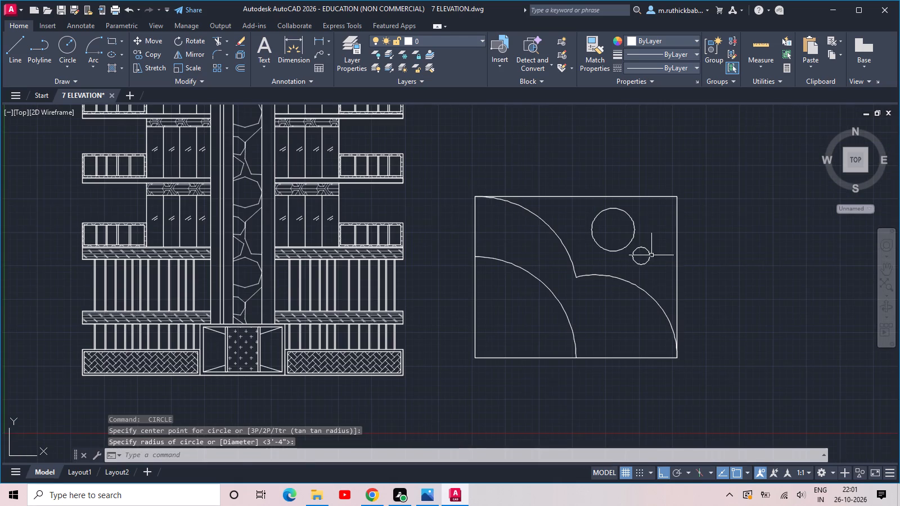
pyautogui.scroll(2, 636, 219)
pyautogui.scroll(1, 560, 200)
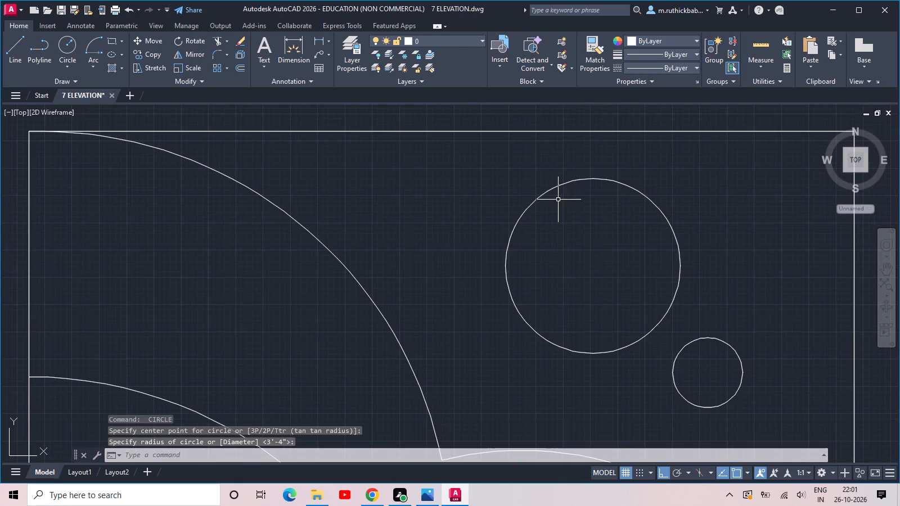
pyautogui.scroll(-1, 558, 200)
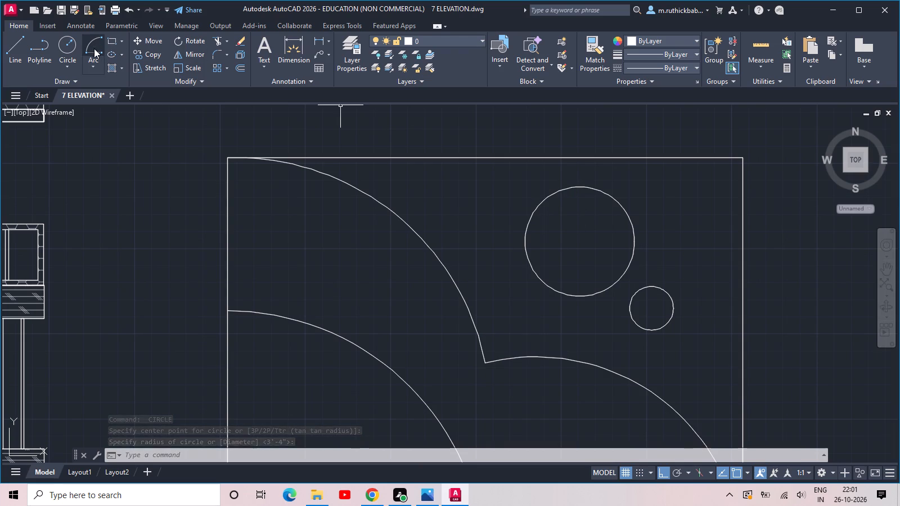
pyautogui.click(93, 65)
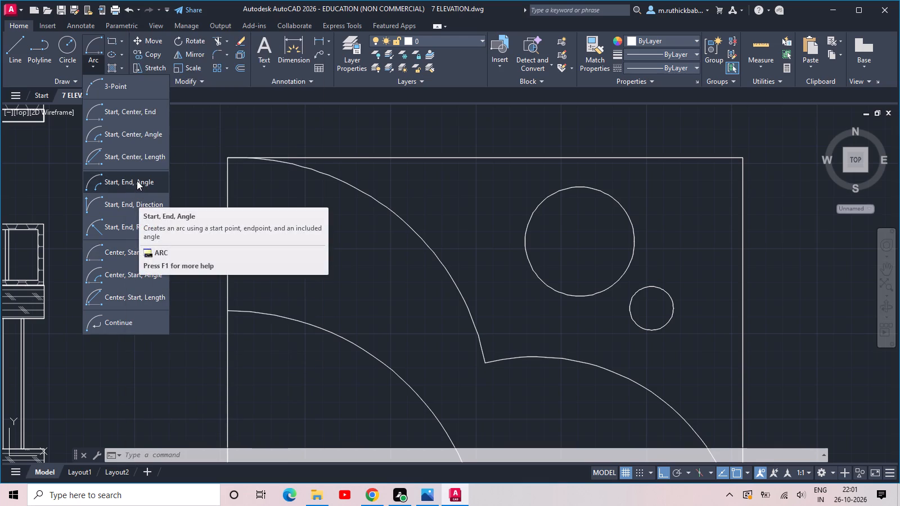
pyautogui.click(132, 199)
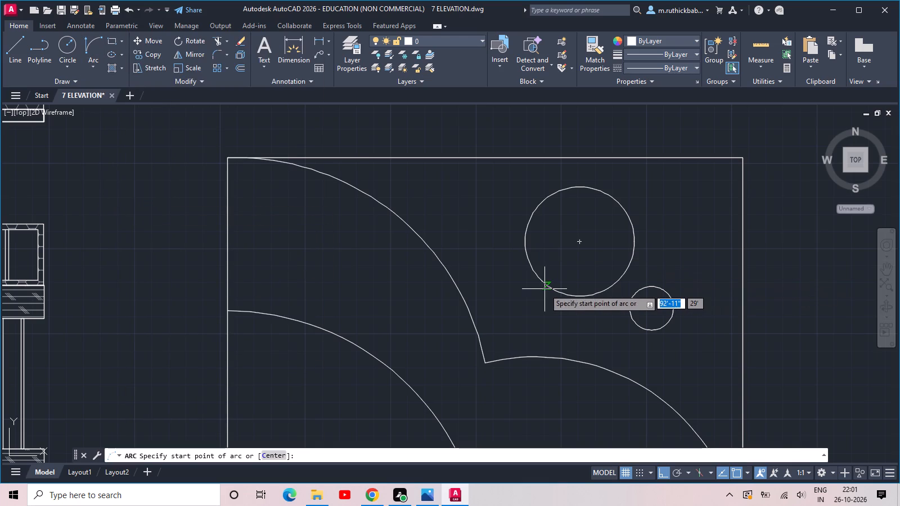
pyautogui.click(559, 291)
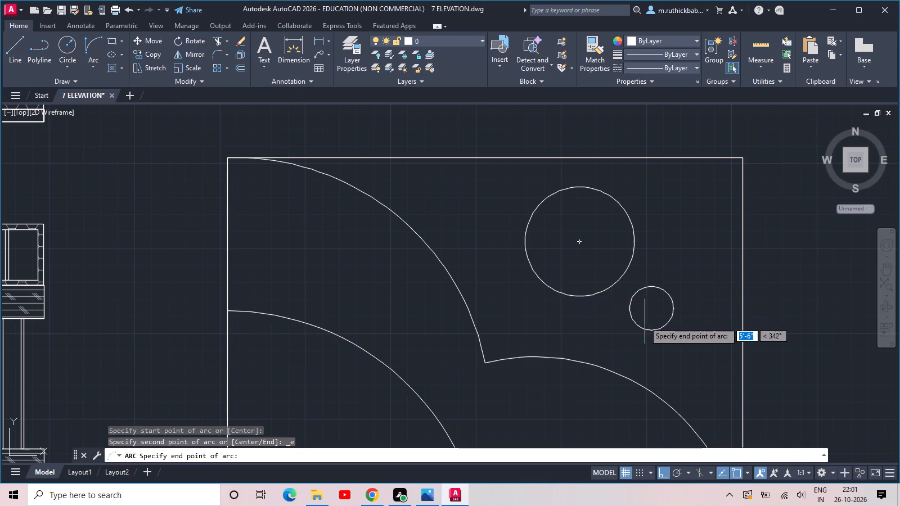
pyautogui.click(643, 327)
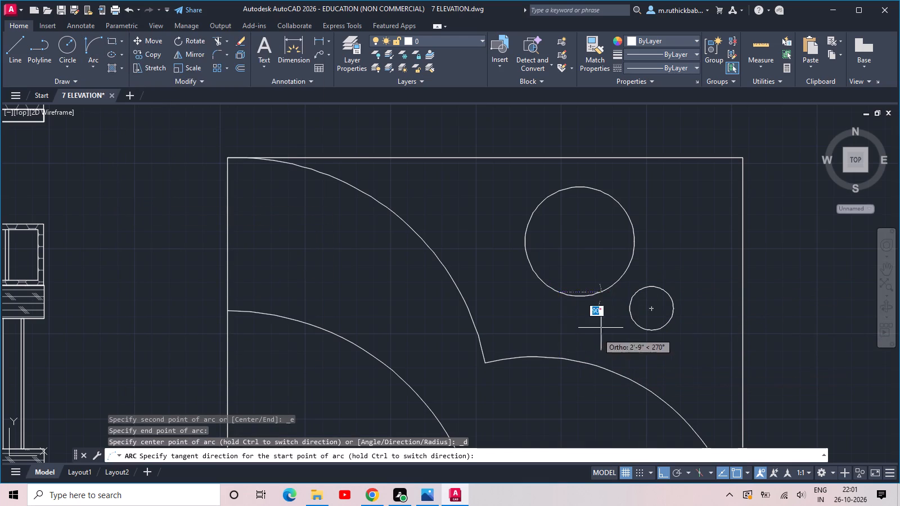
pyautogui.click(660, 224)
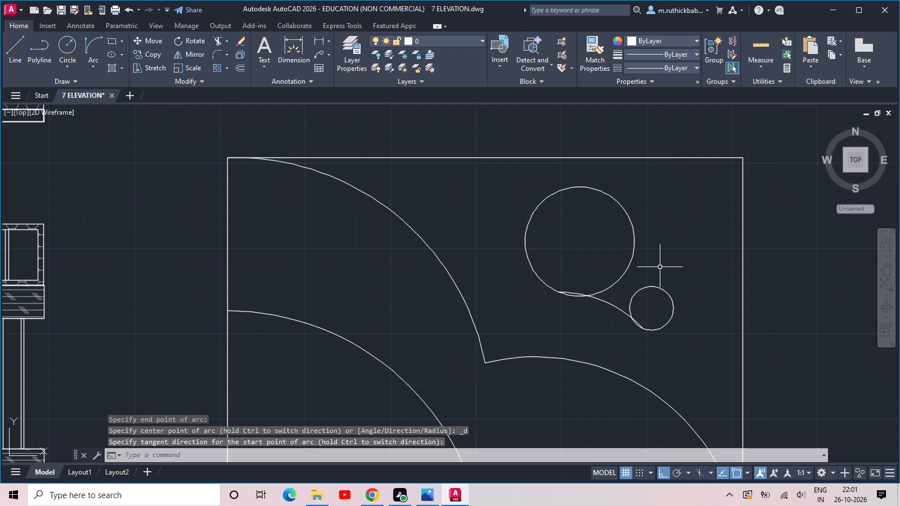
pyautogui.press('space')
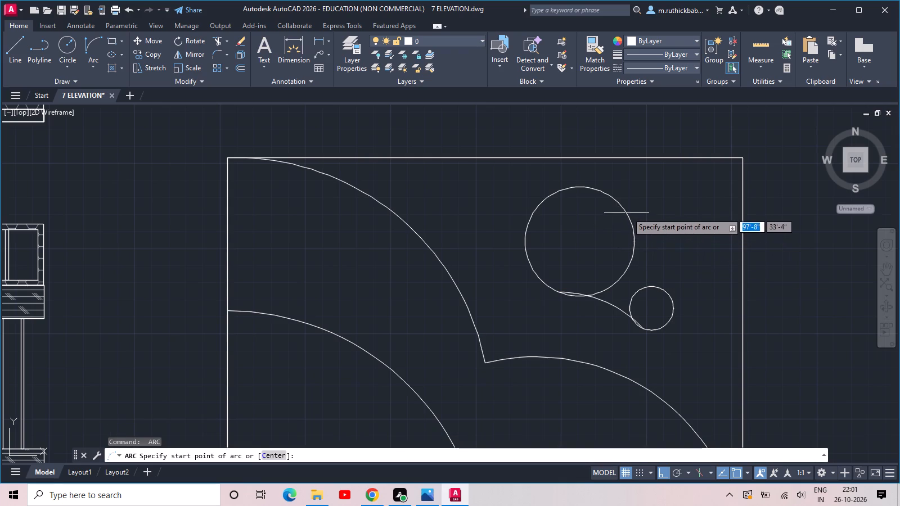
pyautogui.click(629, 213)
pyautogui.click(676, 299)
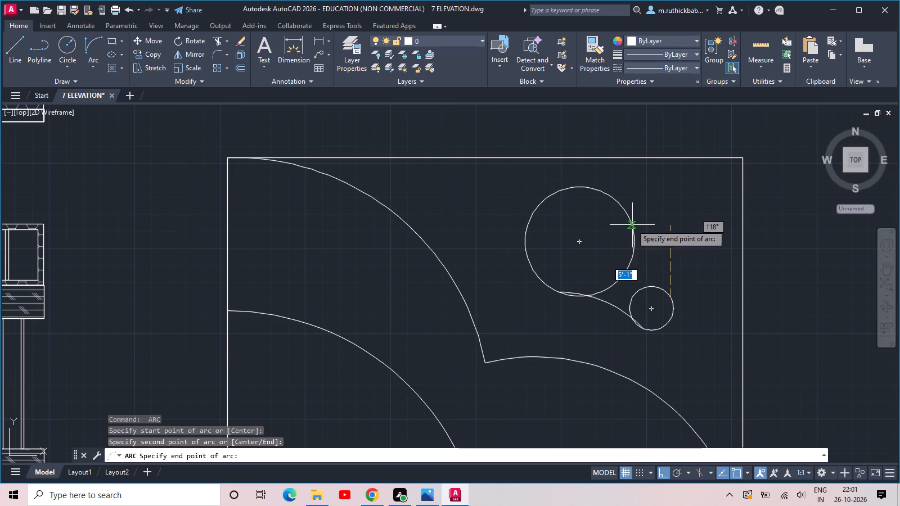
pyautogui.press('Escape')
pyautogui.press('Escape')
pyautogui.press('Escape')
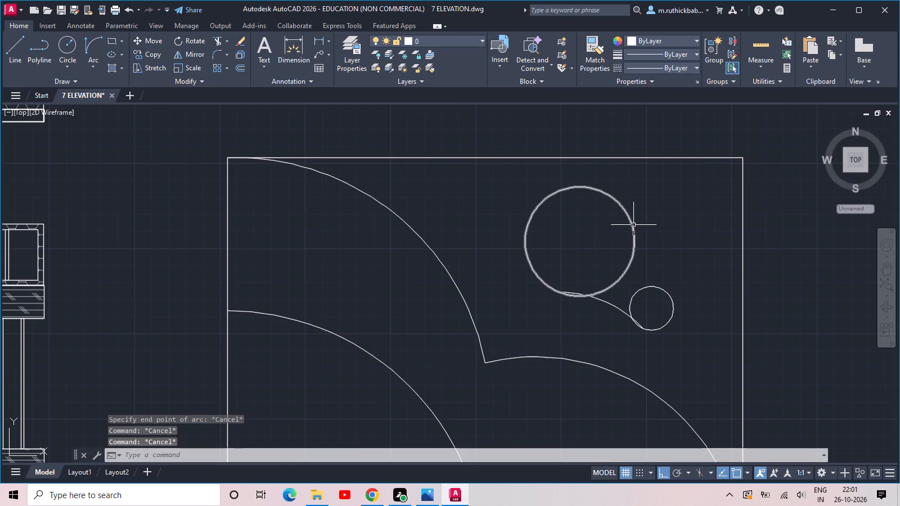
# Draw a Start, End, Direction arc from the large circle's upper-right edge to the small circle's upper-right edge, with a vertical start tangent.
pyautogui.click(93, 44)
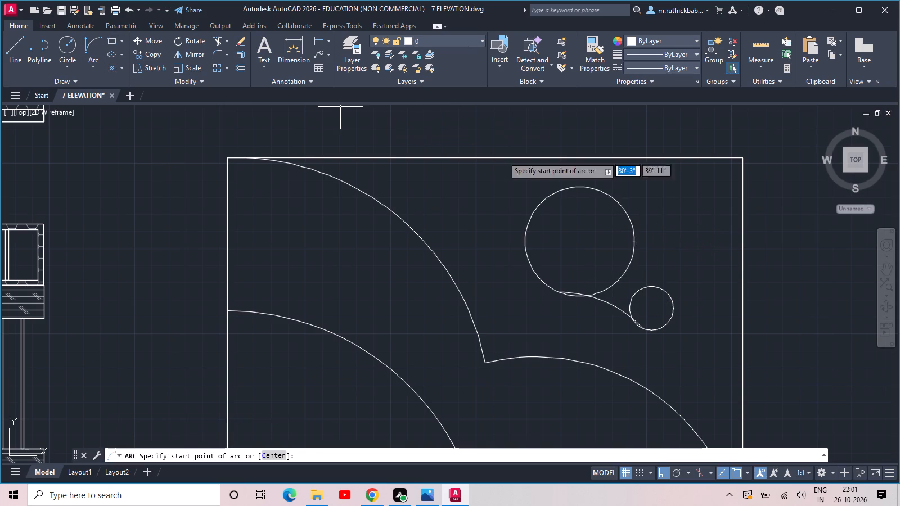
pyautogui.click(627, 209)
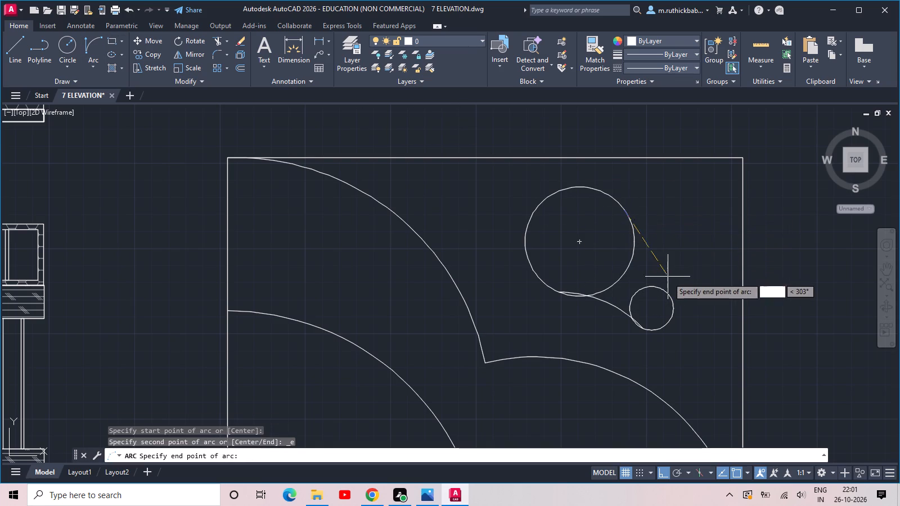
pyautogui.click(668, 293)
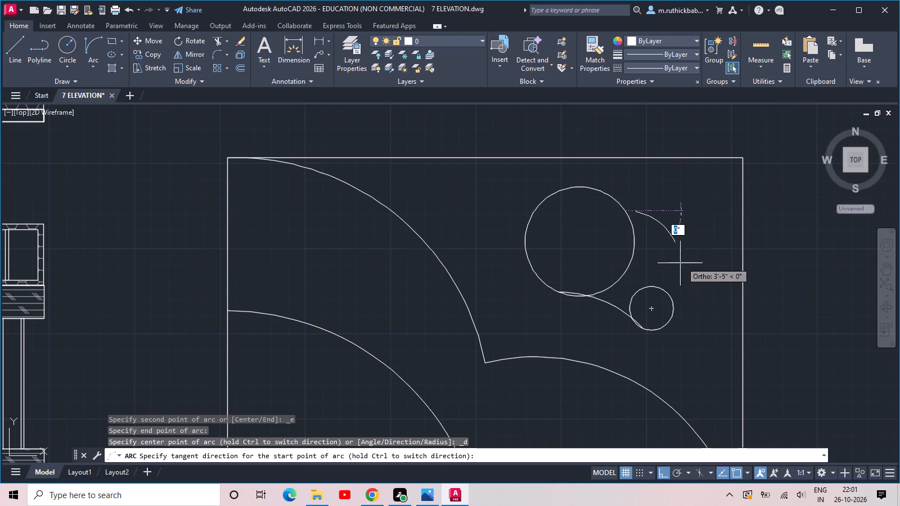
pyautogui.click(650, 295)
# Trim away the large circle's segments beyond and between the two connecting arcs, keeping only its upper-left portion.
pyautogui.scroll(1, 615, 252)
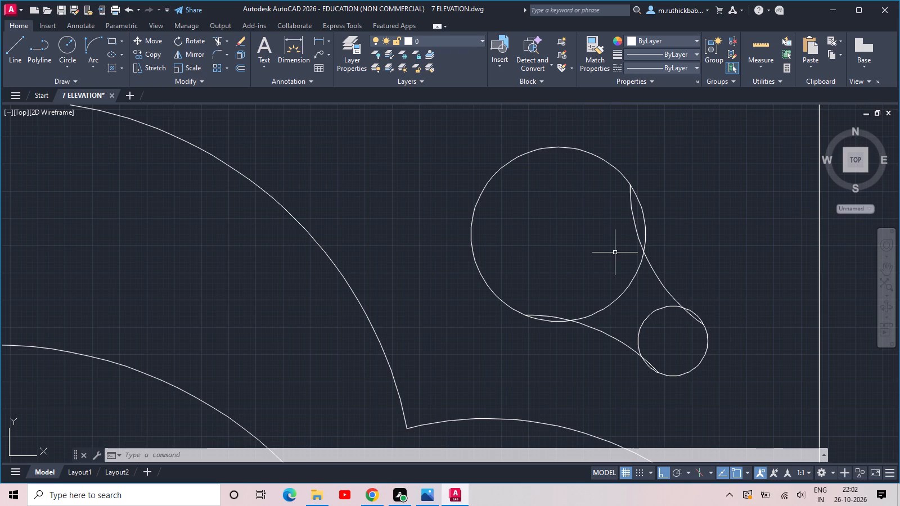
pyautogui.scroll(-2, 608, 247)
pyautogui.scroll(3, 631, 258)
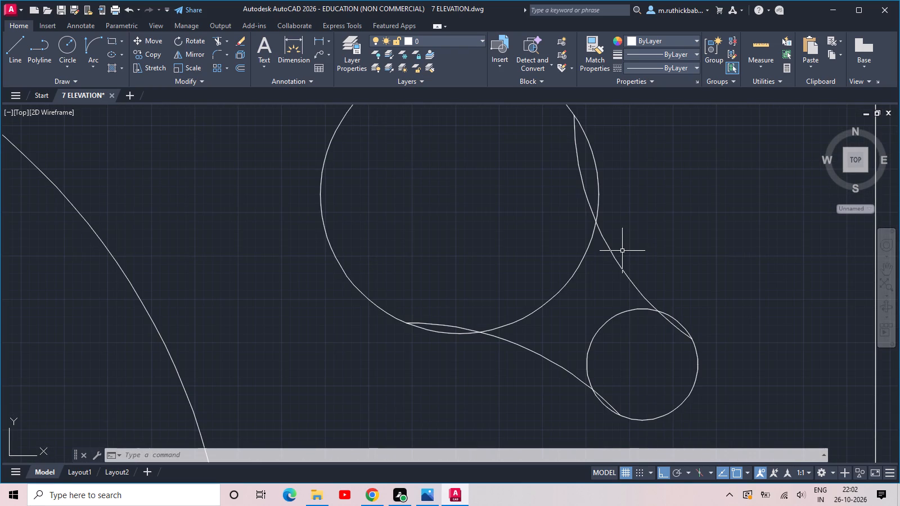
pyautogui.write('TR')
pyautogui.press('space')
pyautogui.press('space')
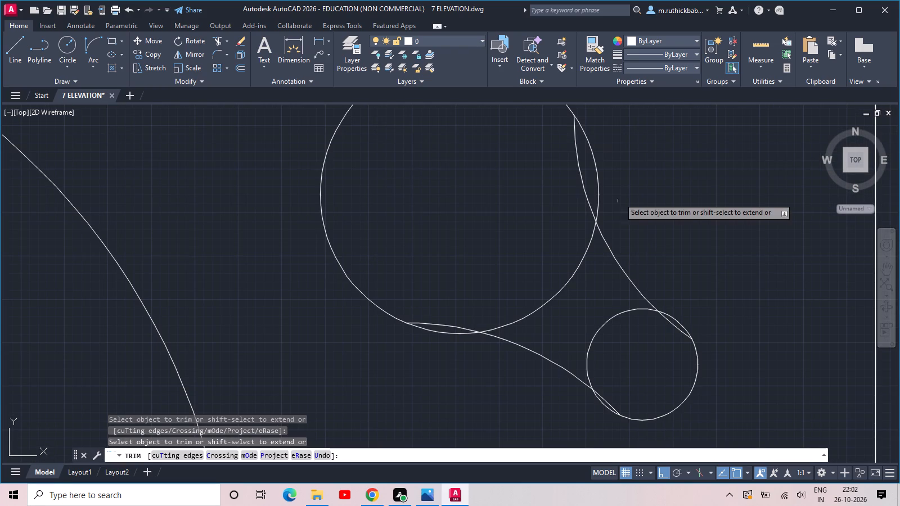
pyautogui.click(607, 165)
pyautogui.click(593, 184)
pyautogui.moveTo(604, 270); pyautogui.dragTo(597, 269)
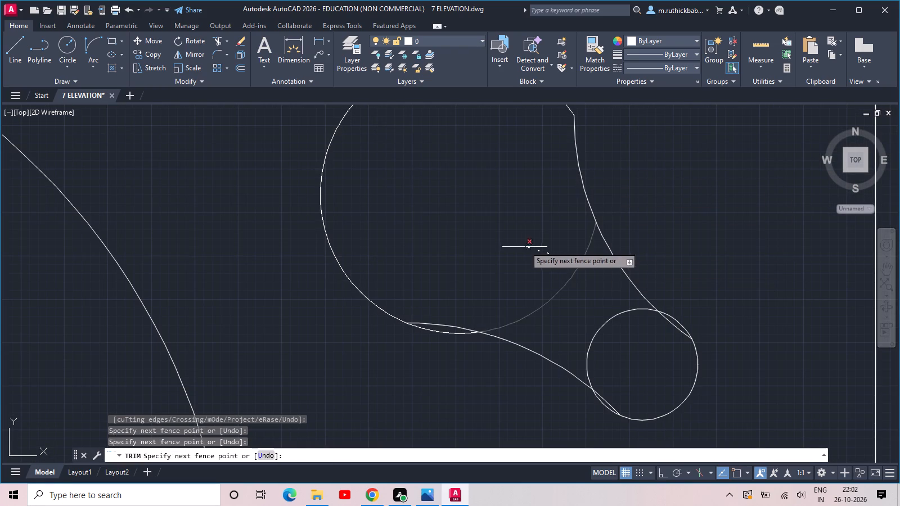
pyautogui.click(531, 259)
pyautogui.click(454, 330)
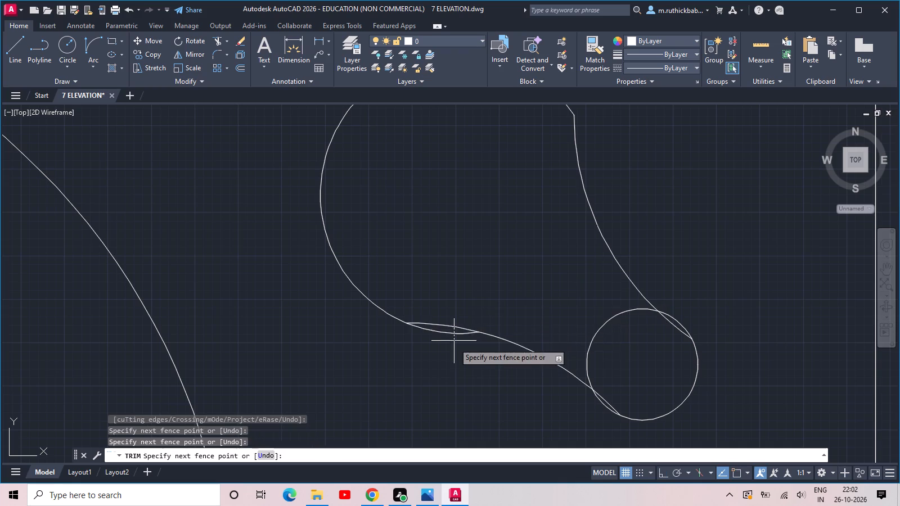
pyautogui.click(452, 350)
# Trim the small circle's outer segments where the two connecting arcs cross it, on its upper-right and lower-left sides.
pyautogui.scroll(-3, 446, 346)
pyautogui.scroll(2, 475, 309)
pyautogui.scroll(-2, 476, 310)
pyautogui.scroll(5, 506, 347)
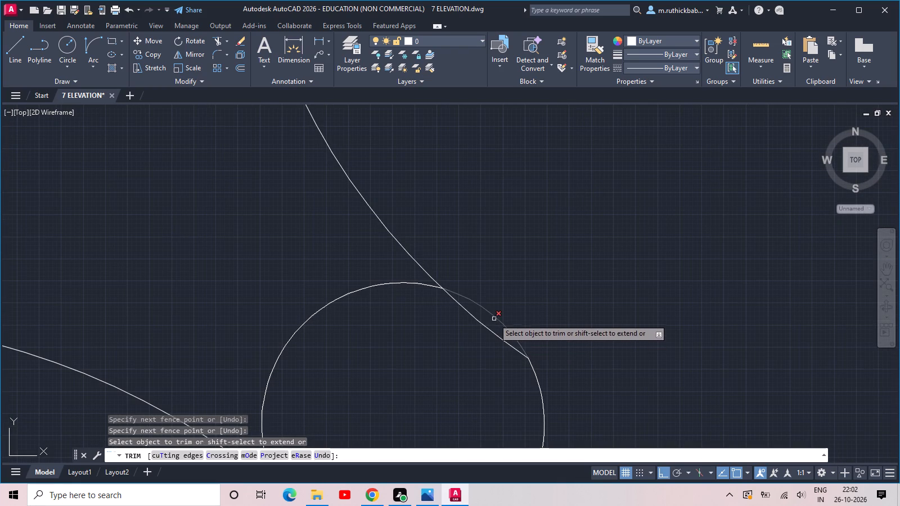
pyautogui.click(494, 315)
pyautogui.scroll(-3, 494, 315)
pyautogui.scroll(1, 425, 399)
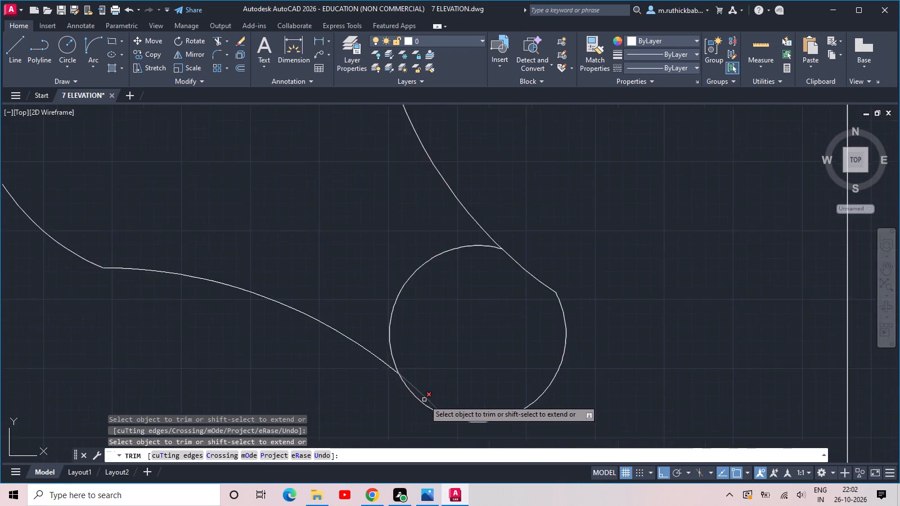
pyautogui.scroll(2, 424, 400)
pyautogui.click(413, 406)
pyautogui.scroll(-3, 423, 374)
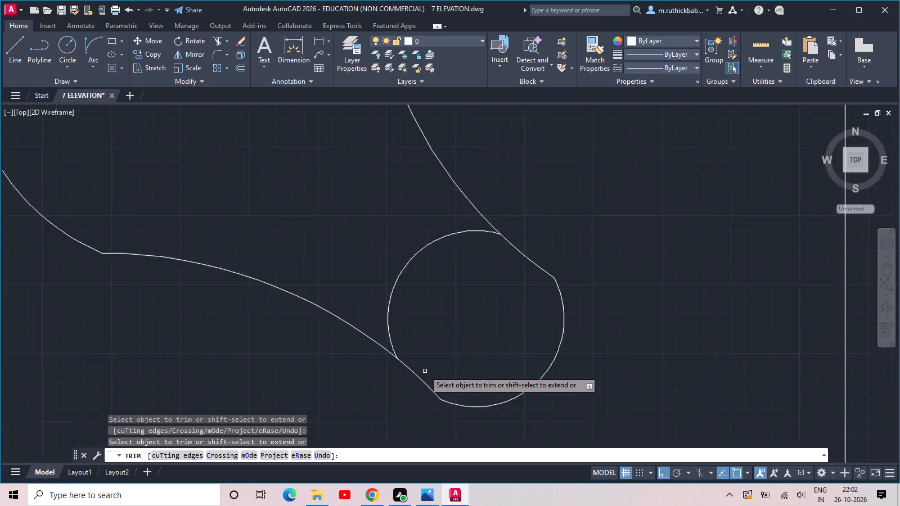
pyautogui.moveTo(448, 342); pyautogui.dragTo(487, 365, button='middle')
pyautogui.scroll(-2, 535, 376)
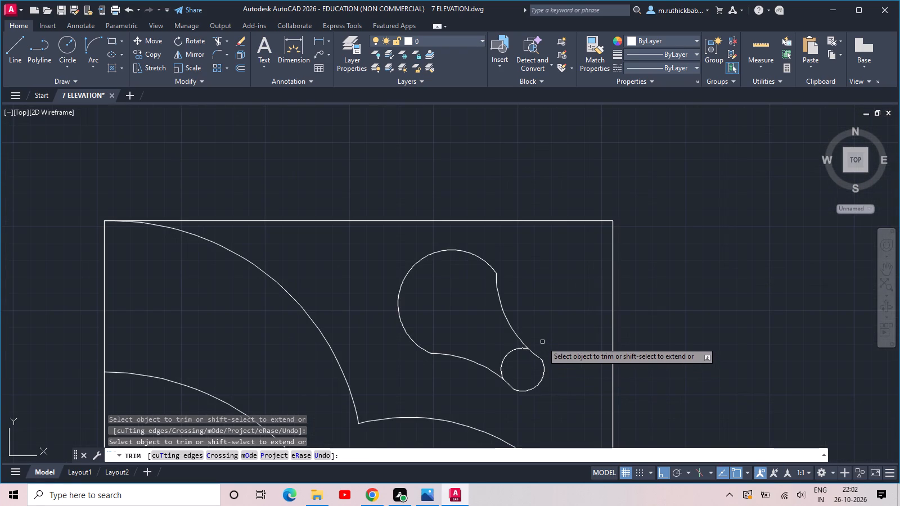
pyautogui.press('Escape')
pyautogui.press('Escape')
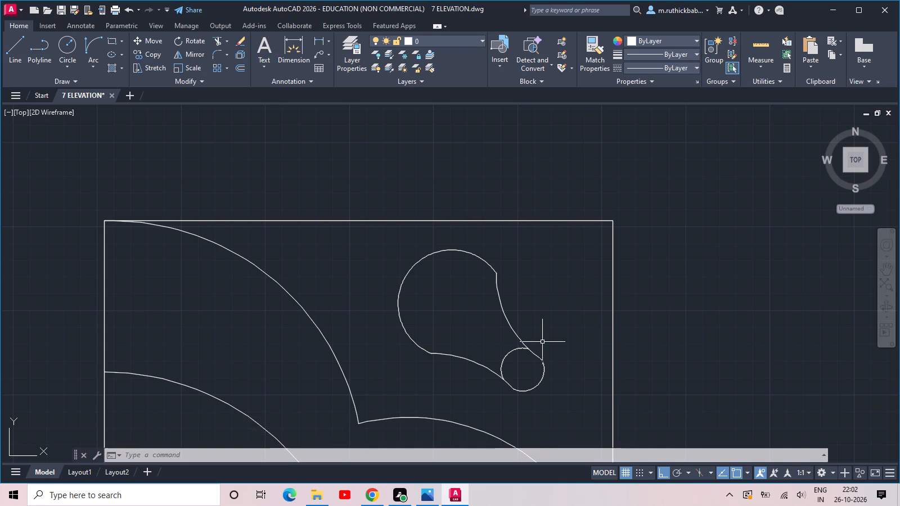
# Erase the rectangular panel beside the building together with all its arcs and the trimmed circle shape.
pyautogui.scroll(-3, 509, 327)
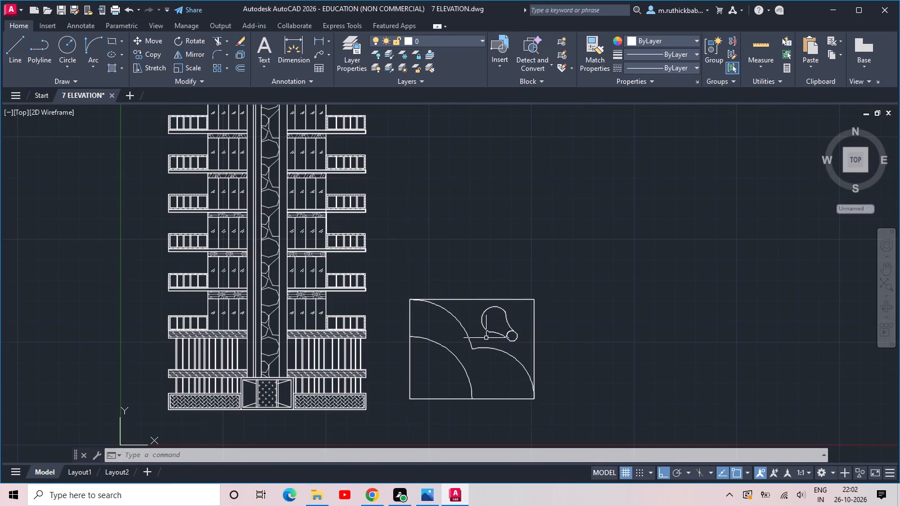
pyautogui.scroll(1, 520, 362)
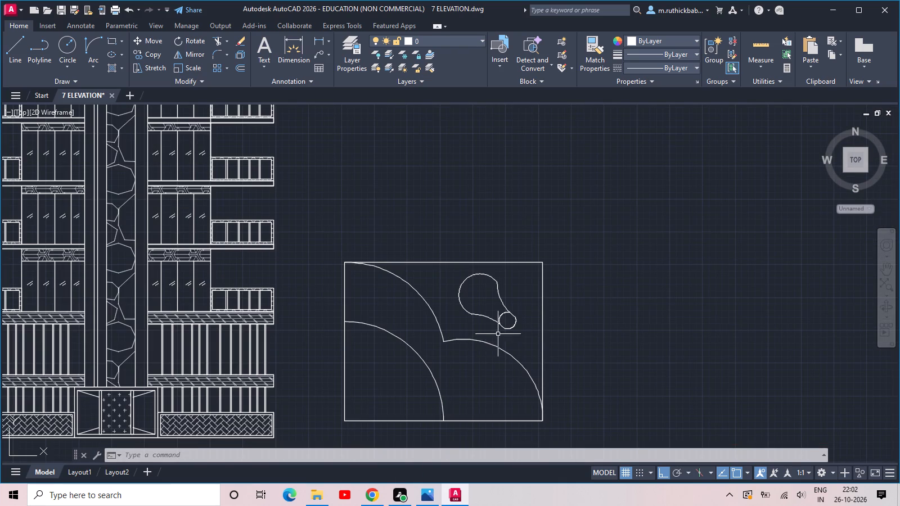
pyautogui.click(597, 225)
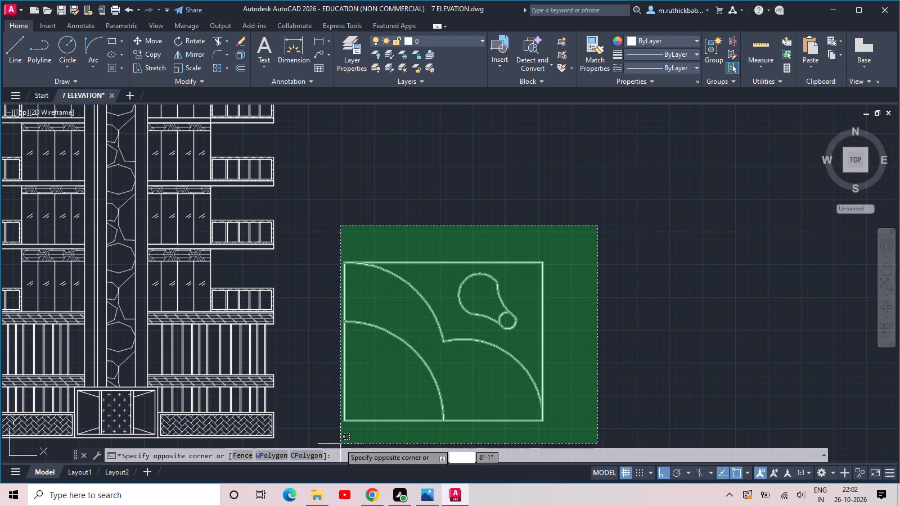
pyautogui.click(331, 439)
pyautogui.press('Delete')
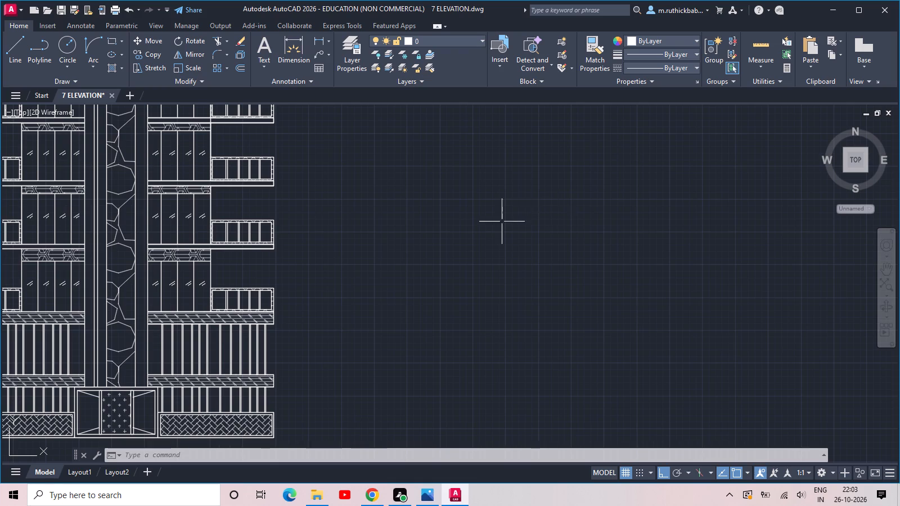
# Examine the building elevation from its base to the roof, including the top-floor details.
pyautogui.scroll(-1, 499, 225)
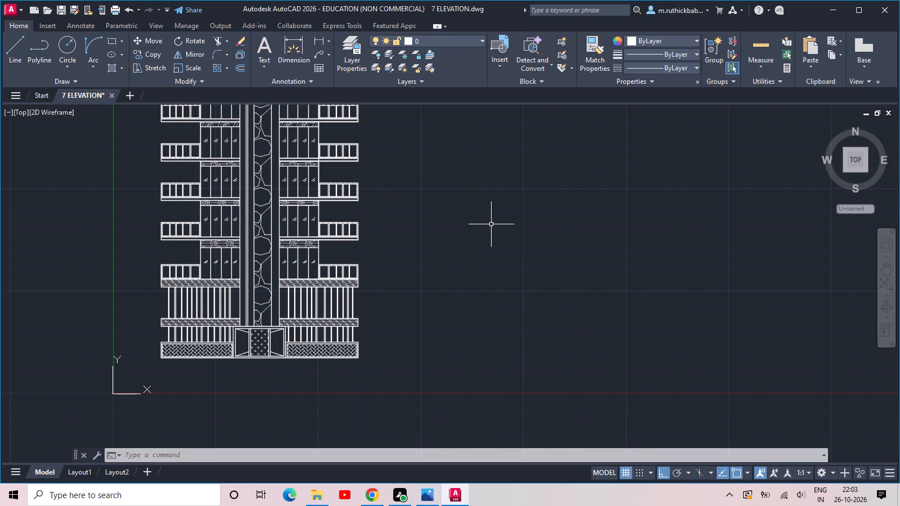
pyautogui.scroll(-1, 485, 224)
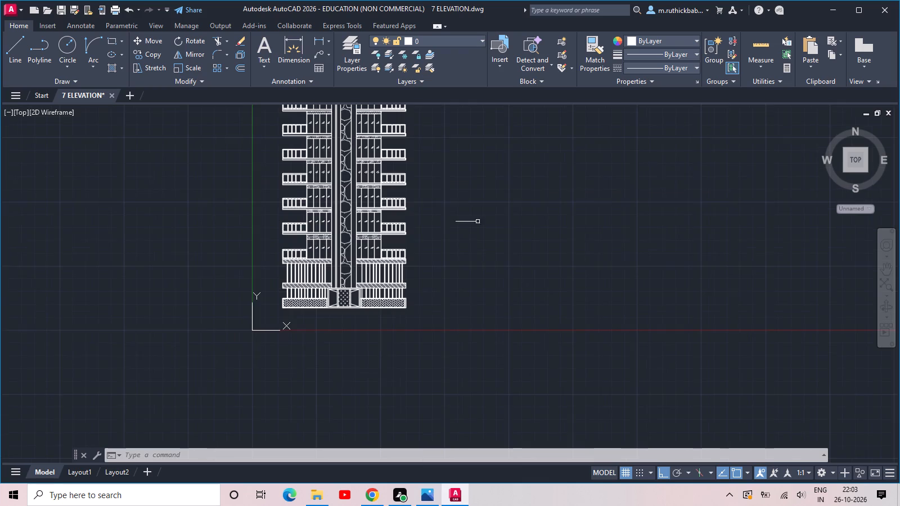
pyautogui.moveTo(442, 209); pyautogui.dragTo(507, 303, button='middle')
pyautogui.scroll(1, 373, 174)
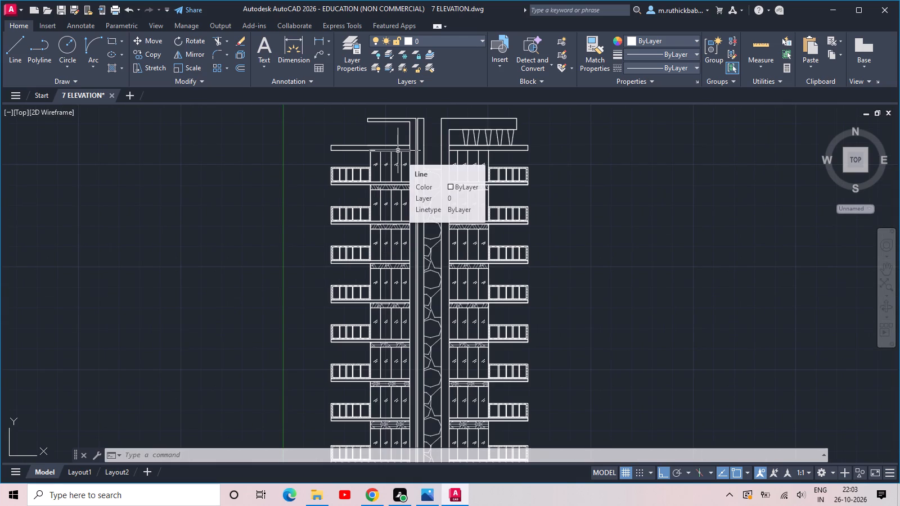
pyautogui.scroll(2, 398, 151)
pyautogui.scroll(-1, 398, 151)
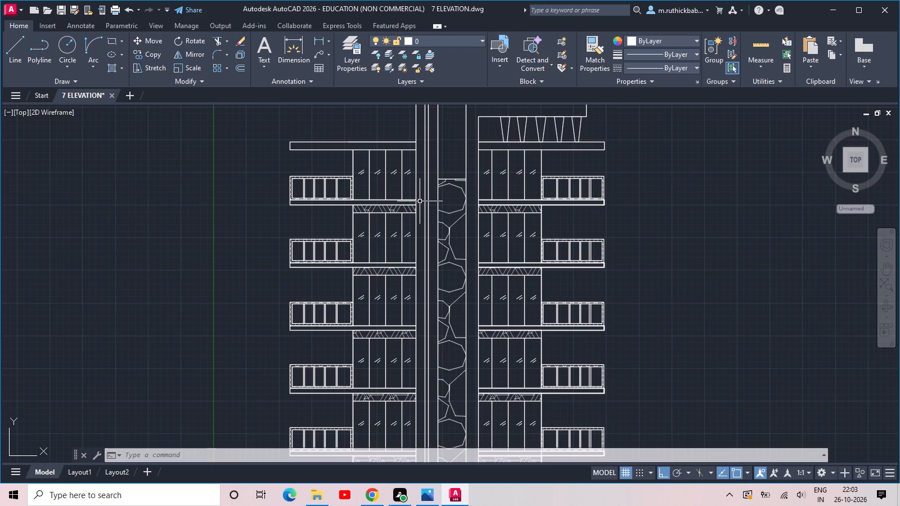
pyautogui.scroll(-1, 431, 178)
pyautogui.scroll(4, 434, 122)
pyautogui.scroll(-2, 432, 127)
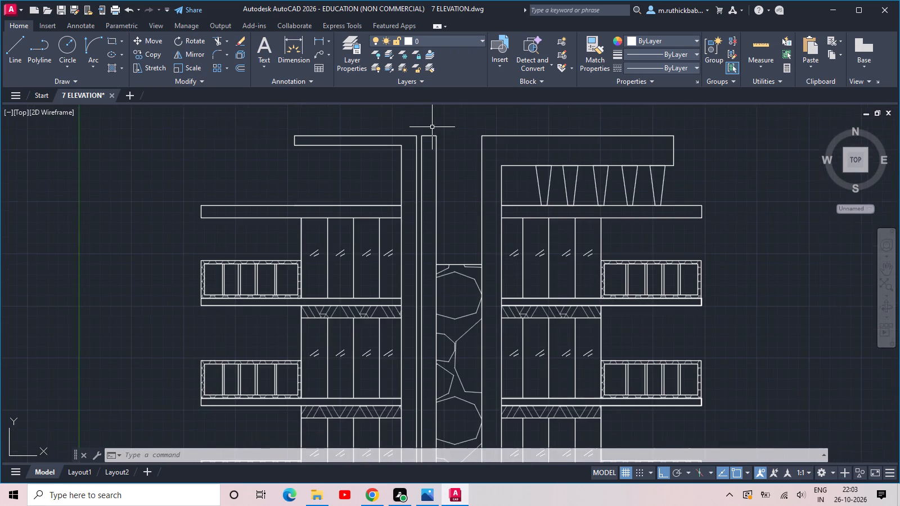
pyautogui.moveTo(432, 127); pyautogui.dragTo(378, 179, button='middle')
pyautogui.moveTo(295, 206); pyautogui.dragTo(360, 176, button='middle')
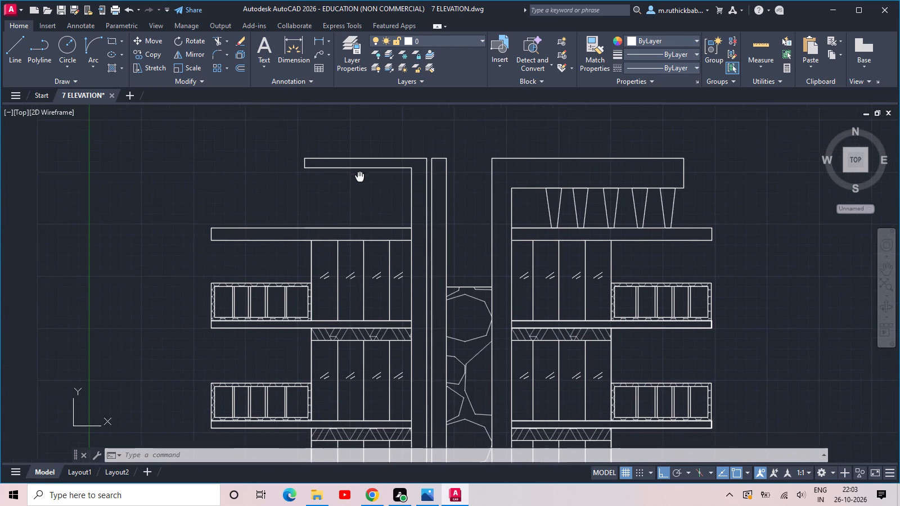
pyautogui.moveTo(360, 176); pyautogui.dragTo(361, 175, button='middle')
pyautogui.scroll(-4, 361, 175)
pyautogui.moveTo(370, 213); pyautogui.dragTo(384, 169, button='middle')
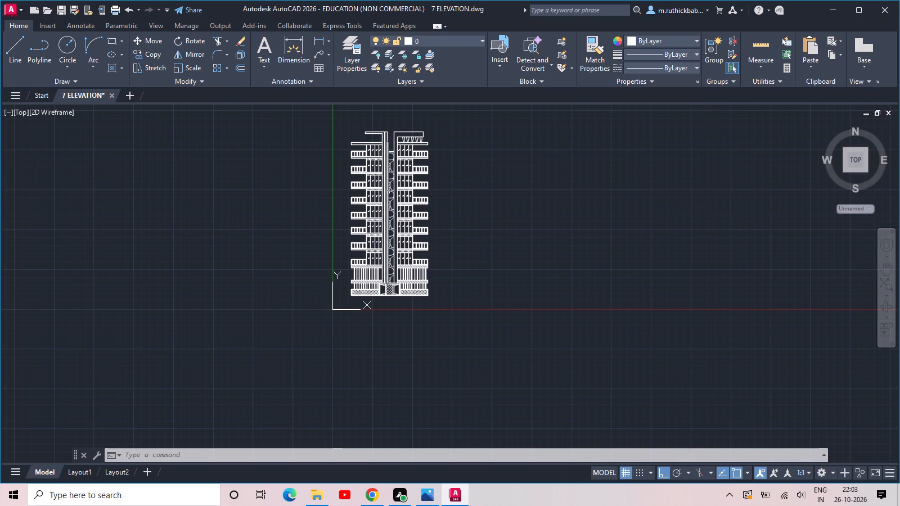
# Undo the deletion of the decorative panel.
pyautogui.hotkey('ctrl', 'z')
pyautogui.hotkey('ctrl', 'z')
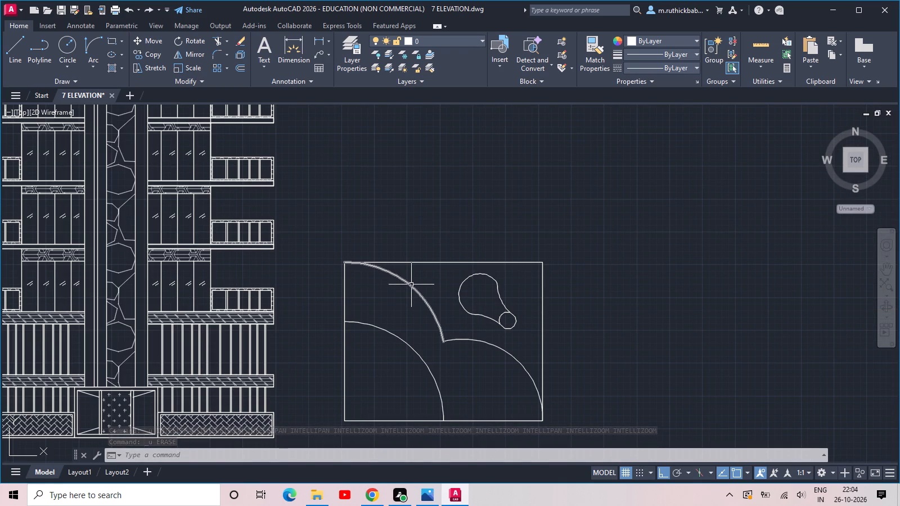
# Erase the entire decorative panel beside the building, including its rectangle, arcs and trimmed circles.
pyautogui.click(605, 215)
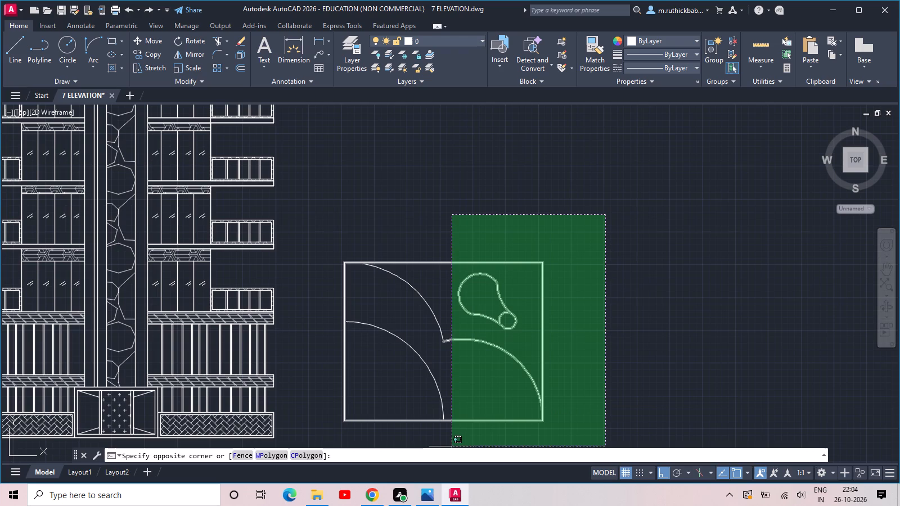
pyautogui.click(333, 434)
pyautogui.press('Delete')
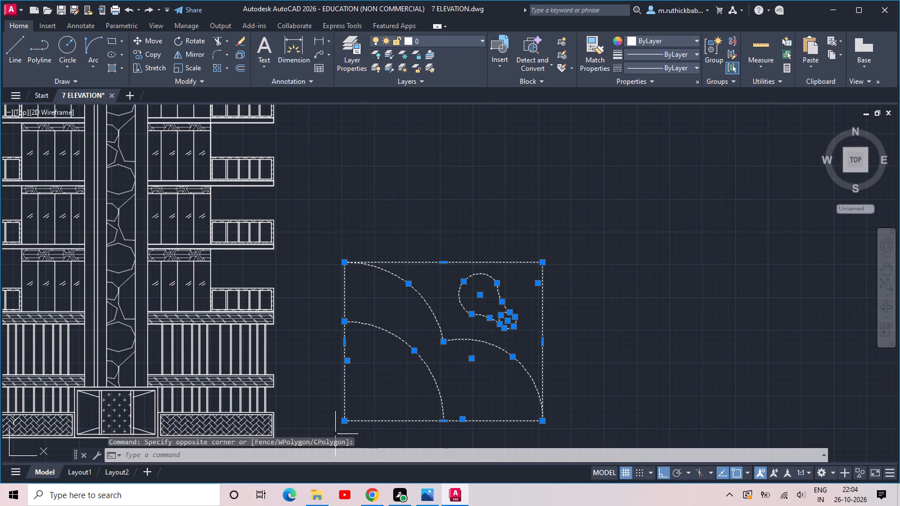
pyautogui.press('Delete')
# Start a plot of the model and choose DWG To PDF.pc3 as the plotter.
pyautogui.moveTo(335, 434); pyautogui.dragTo(475, 353, button='middle')
pyautogui.moveTo(462, 299); pyautogui.dragTo(595, 292, button='middle')
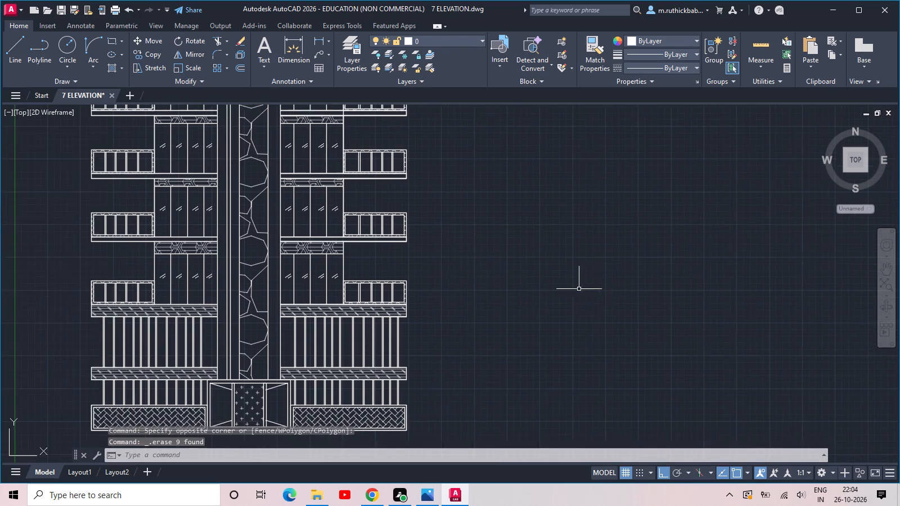
pyautogui.scroll(-2, 577, 288)
pyautogui.hotkey('ctrl', 'p')
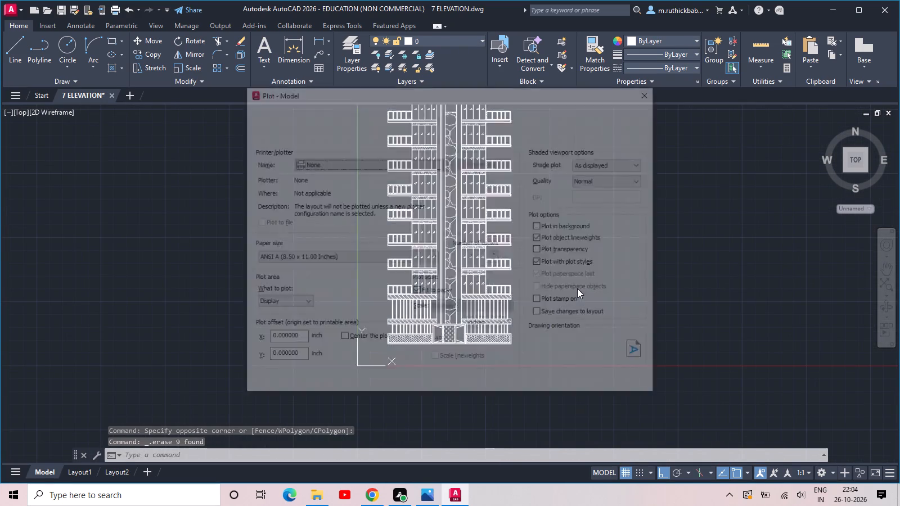
pyautogui.click(384, 157)
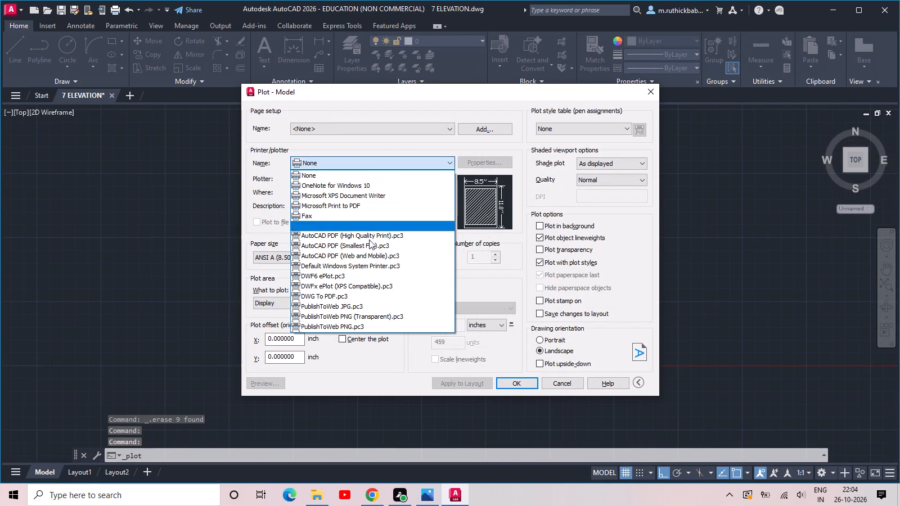
pyautogui.click(357, 293)
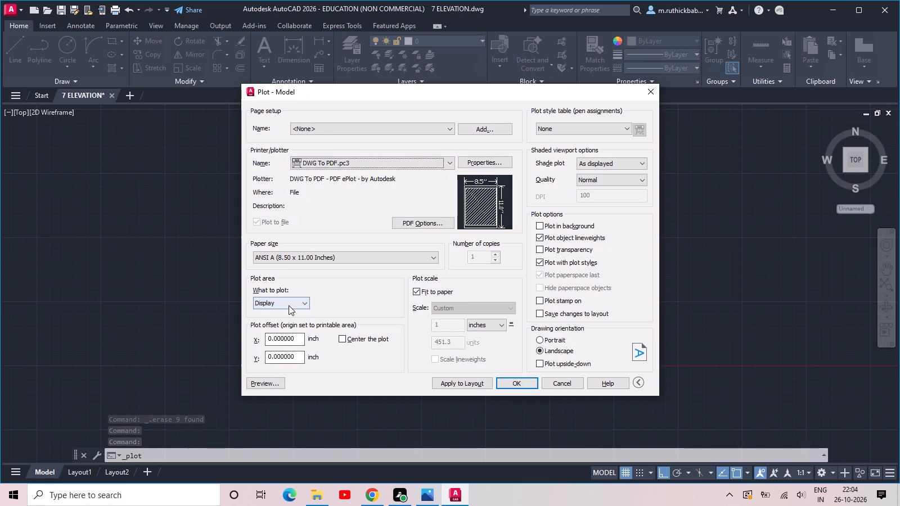
# Set the plot area to Window and frame the whole building elevation from below its base to above the roof.
pyautogui.click(289, 305)
pyautogui.click(281, 336)
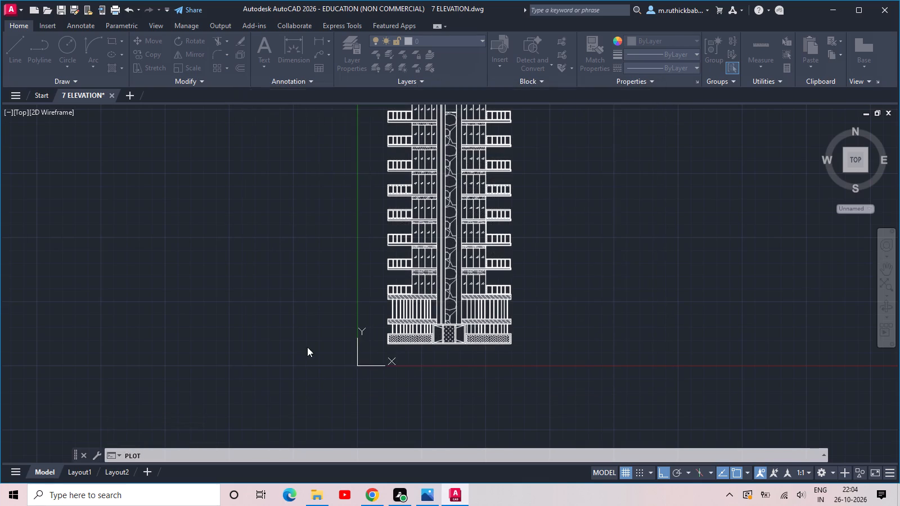
pyautogui.click(375, 356)
pyautogui.moveTo(369, 258); pyautogui.dragTo(356, 357, button='middle')
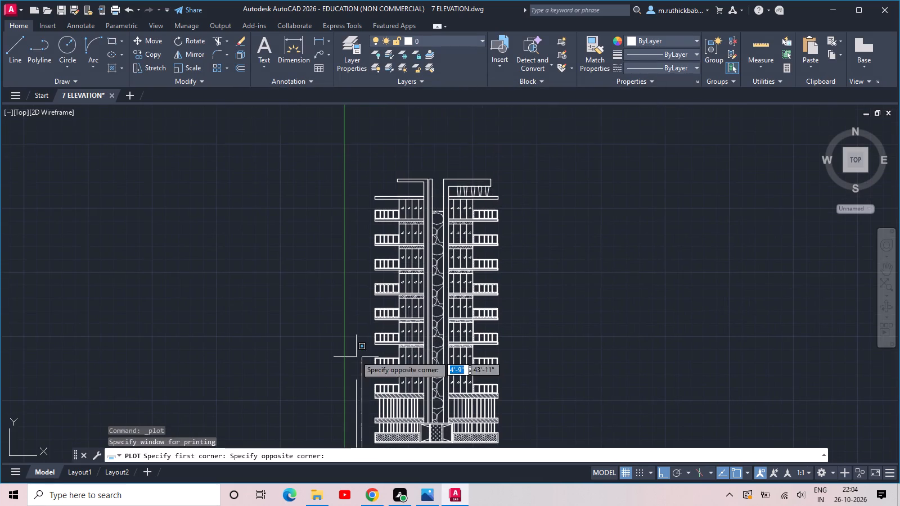
pyautogui.moveTo(524, 160); pyautogui.dragTo(524, 113, button='middle')
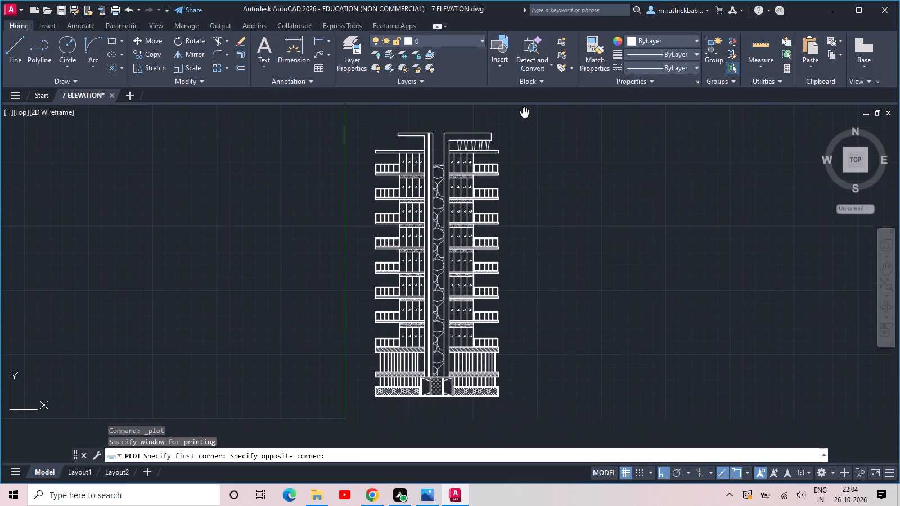
pyautogui.moveTo(524, 113); pyautogui.dragTo(524, 107, button='middle')
pyautogui.click(514, 114)
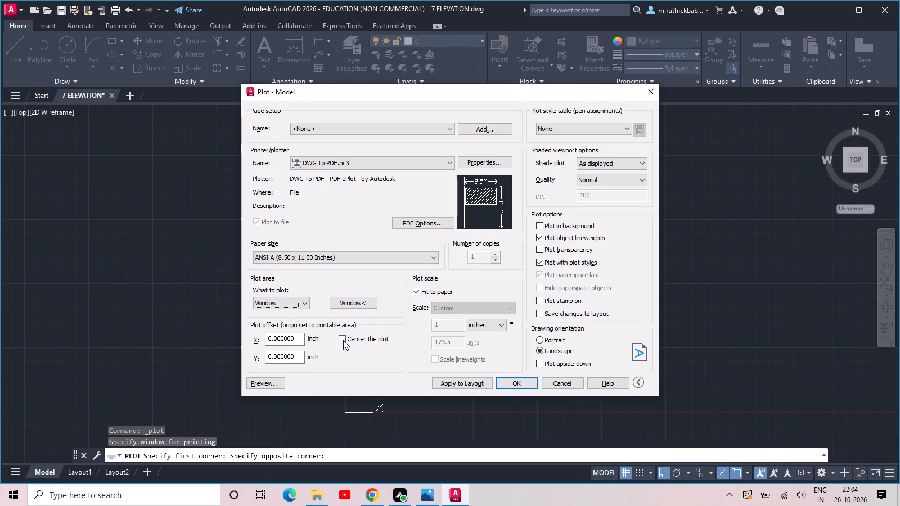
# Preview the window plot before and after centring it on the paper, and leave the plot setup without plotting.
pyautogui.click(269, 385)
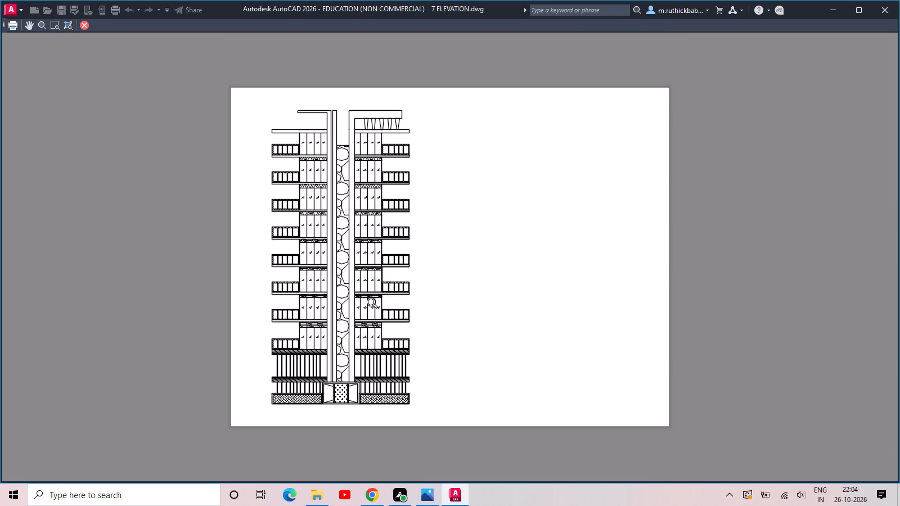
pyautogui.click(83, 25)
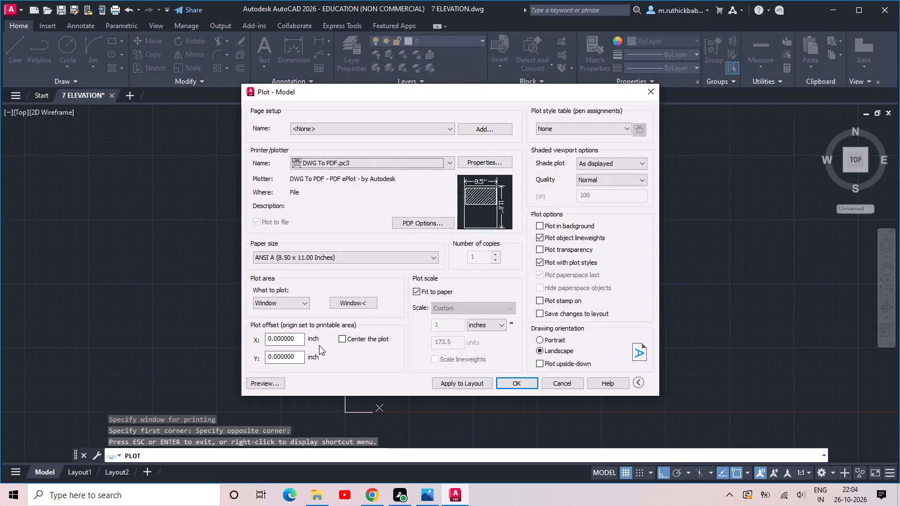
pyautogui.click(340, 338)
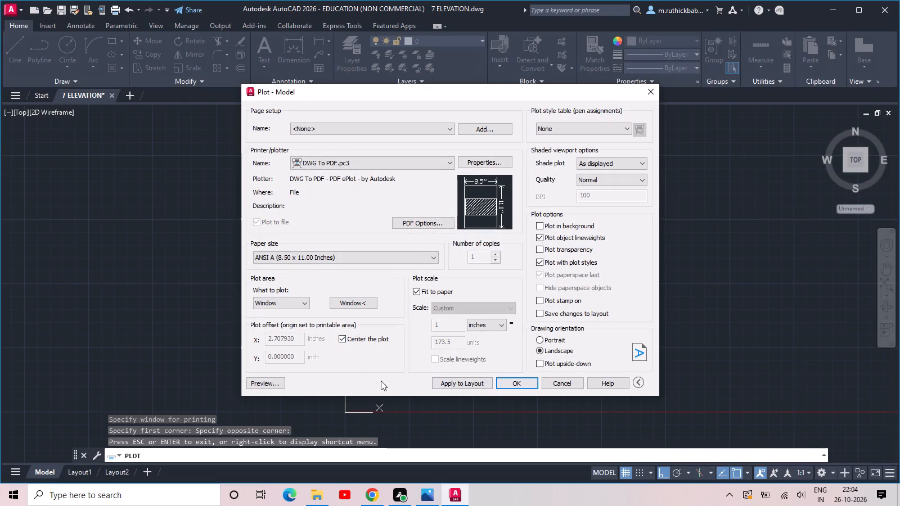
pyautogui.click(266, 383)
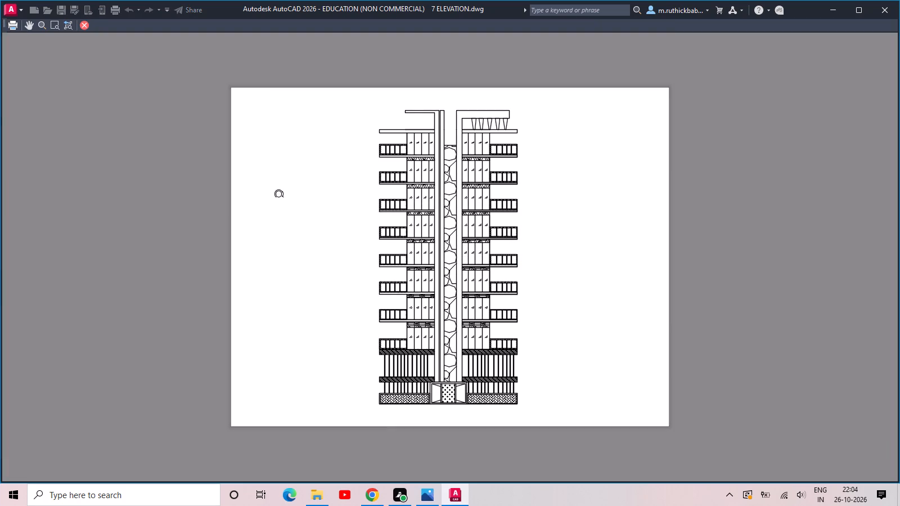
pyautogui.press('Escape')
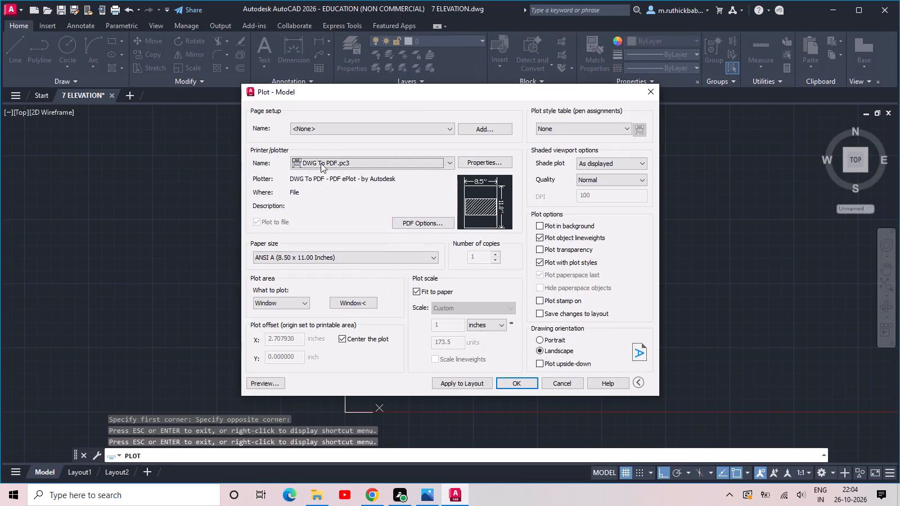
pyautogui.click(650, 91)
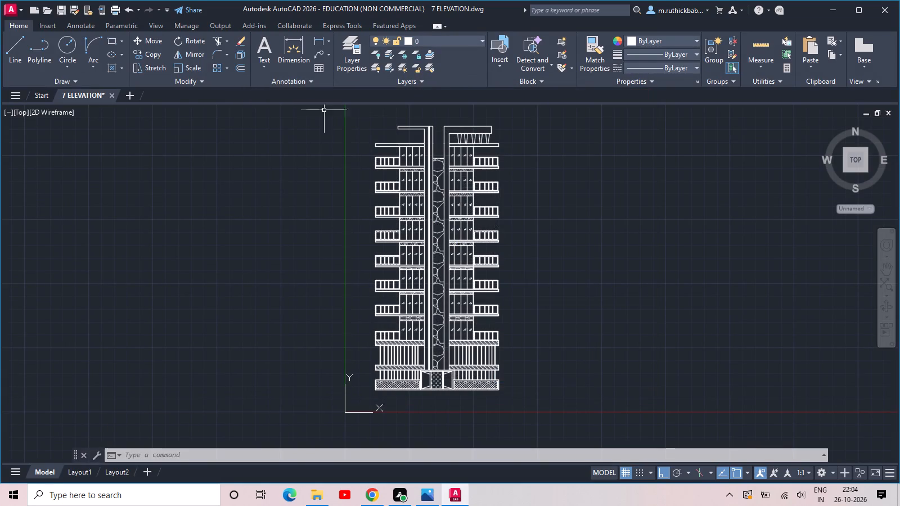
# Place a horizontal single-line text just above the building's roof, picking its start point, height and rotation in the drawing.
pyautogui.click(263, 65)
pyautogui.click(278, 115)
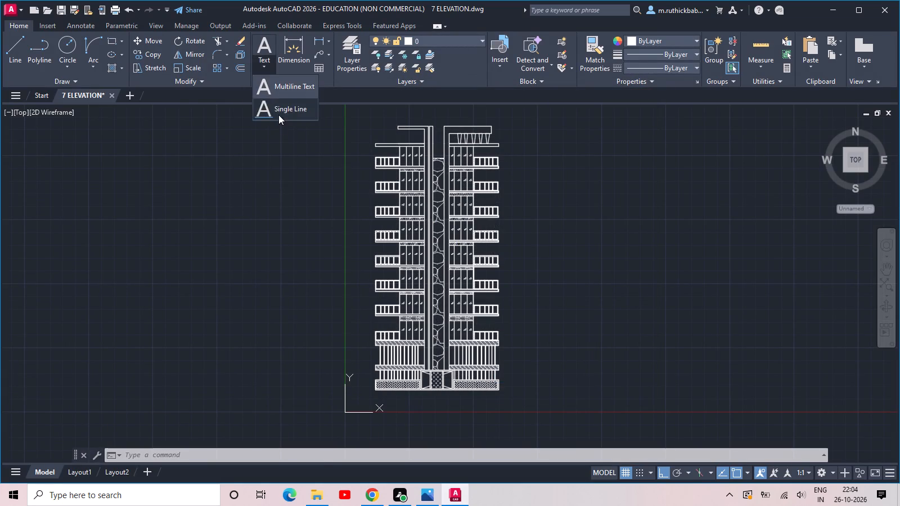
pyautogui.moveTo(409, 114); pyautogui.dragTo(413, 121, button='middle')
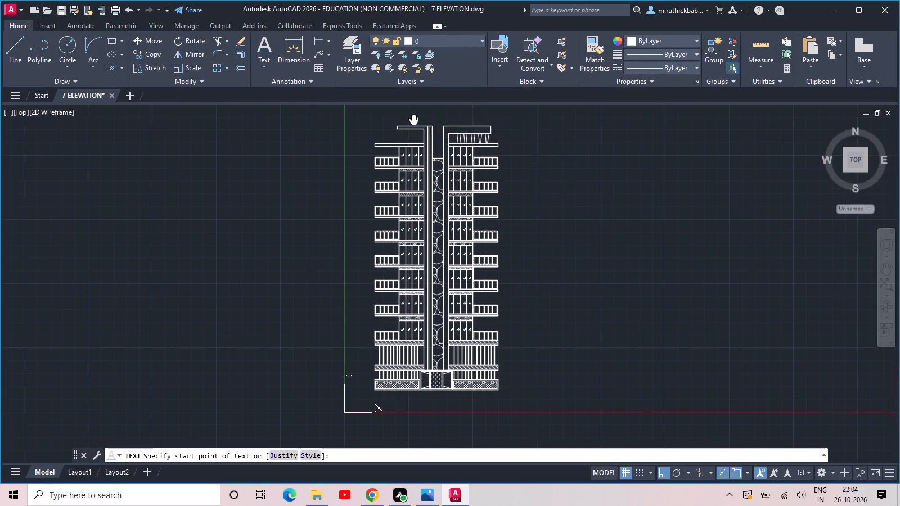
pyautogui.moveTo(413, 121); pyautogui.dragTo(443, 222, button='middle')
pyautogui.scroll(2, 431, 219)
pyautogui.click(381, 235)
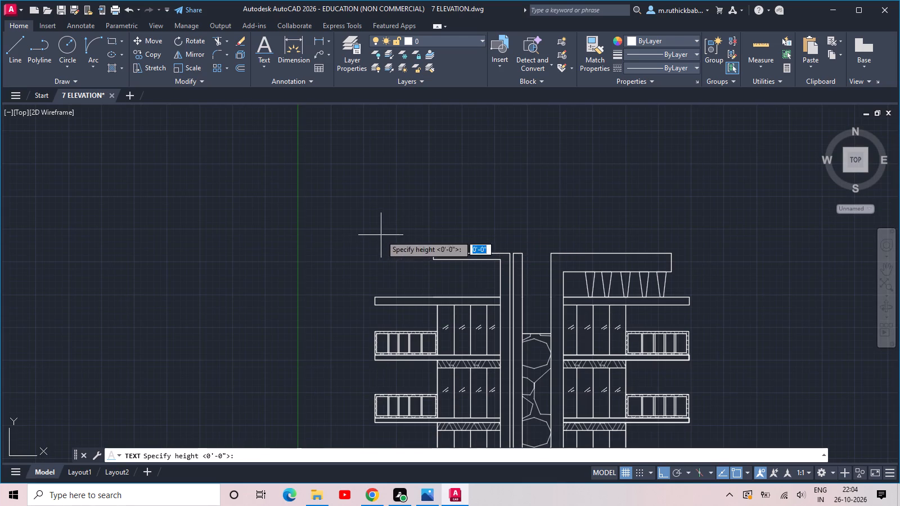
pyautogui.click(381, 218)
pyautogui.click(686, 211)
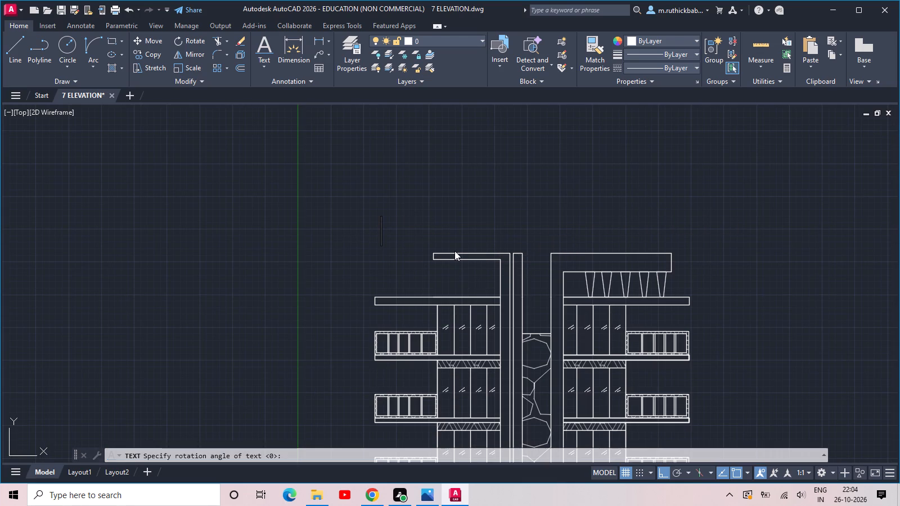
# Enter "ELEVATION G+9 ELEGENT DESIGN" as the title text and finish the text.
pyautogui.write('ELEVATION')
pyautogui.press('space')
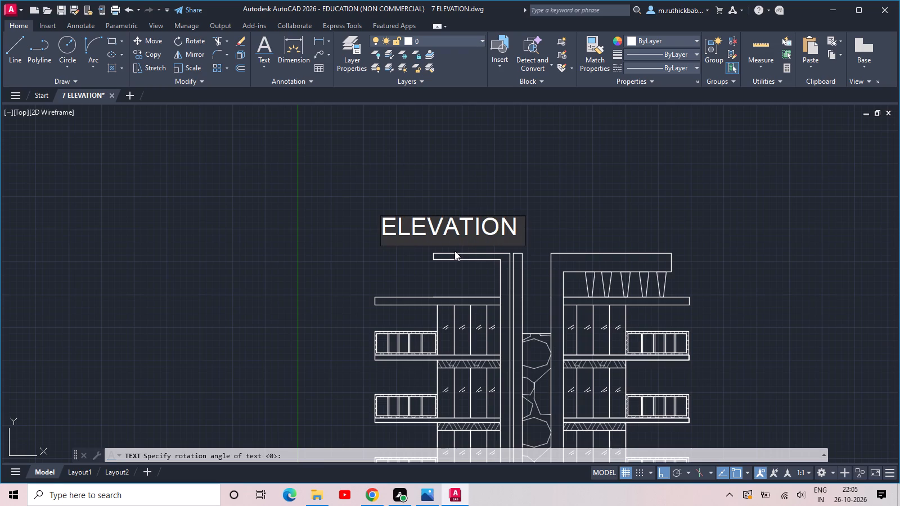
pyautogui.press('g')
pyautogui.press('/')
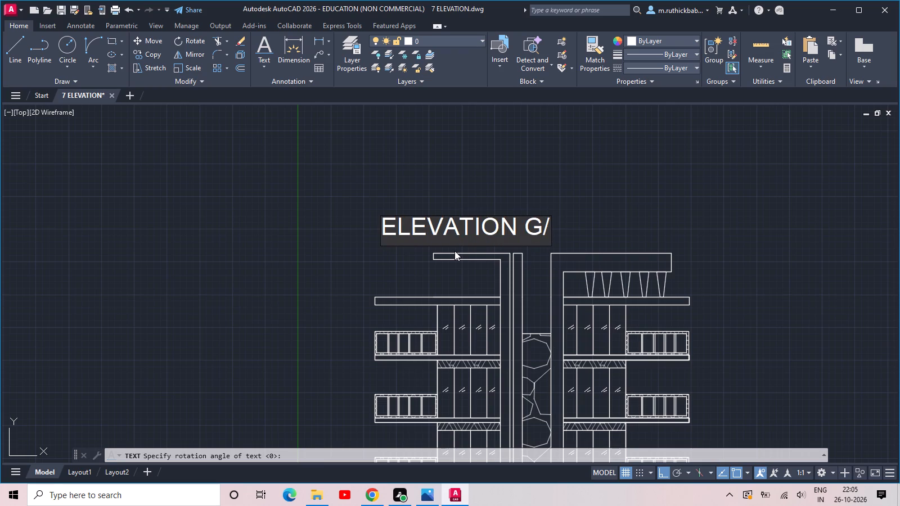
pyautogui.press('BackSpace')
pyautogui.hotkey('shift', '+')
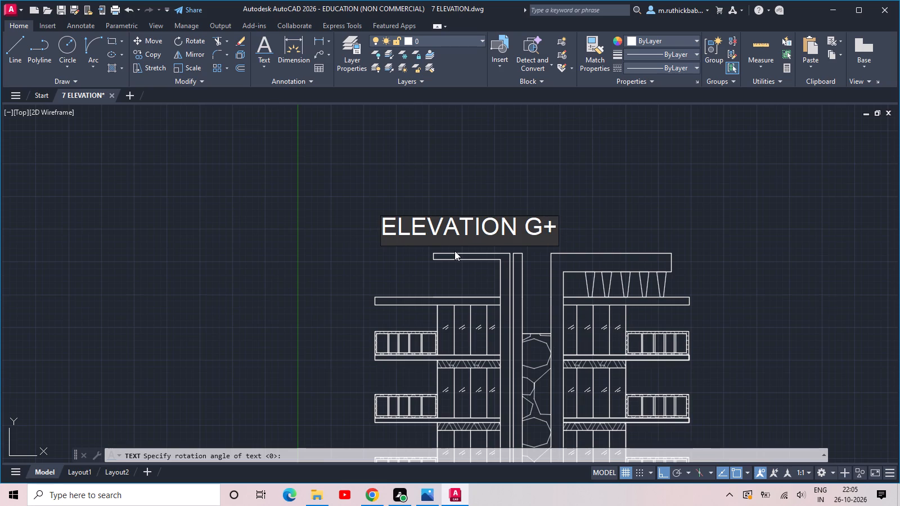
pyautogui.scroll(-2, 454, 251)
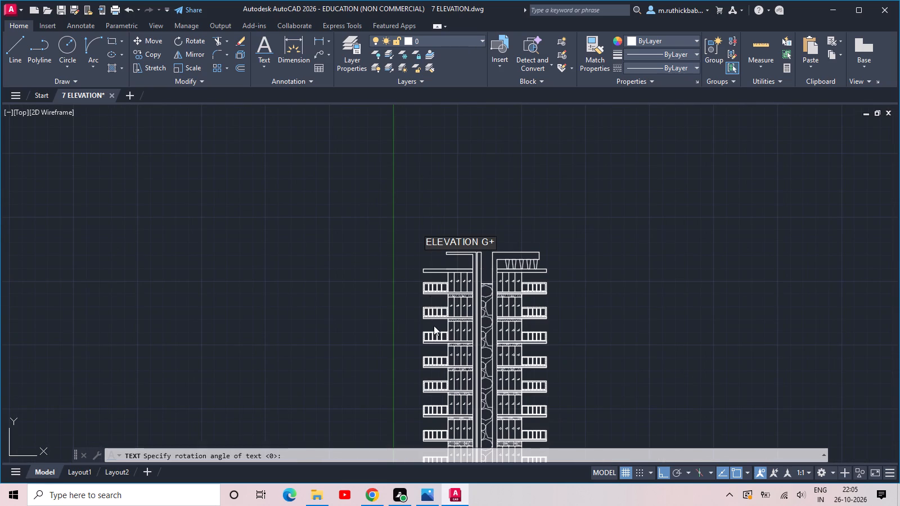
pyautogui.moveTo(435, 358); pyautogui.dragTo(432, 178, button='middle')
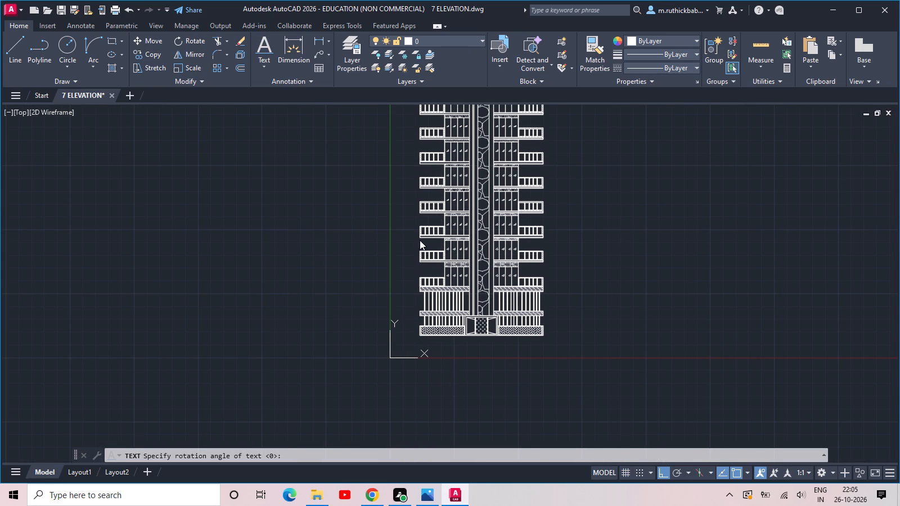
pyautogui.scroll(-2, 451, 192)
pyautogui.moveTo(451, 188); pyautogui.dragTo(464, 299, button='middle')
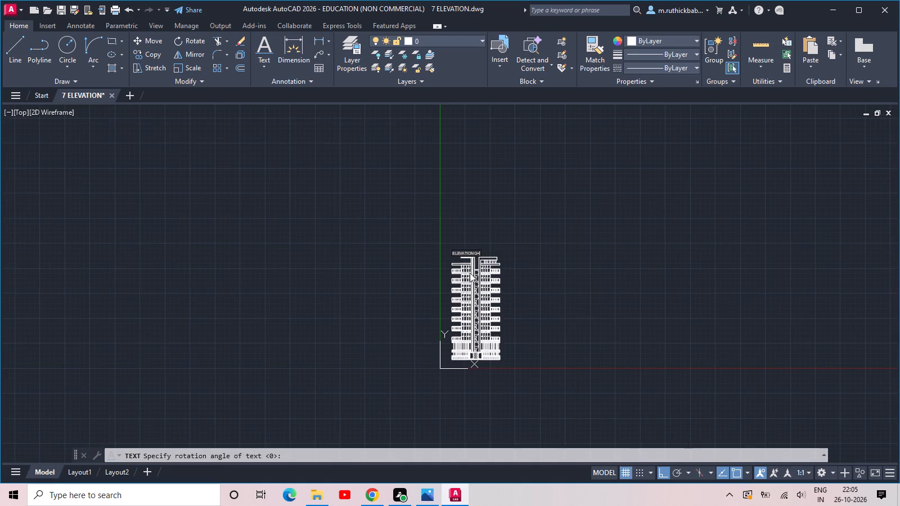
pyautogui.scroll(4, 473, 261)
pyautogui.press('9')
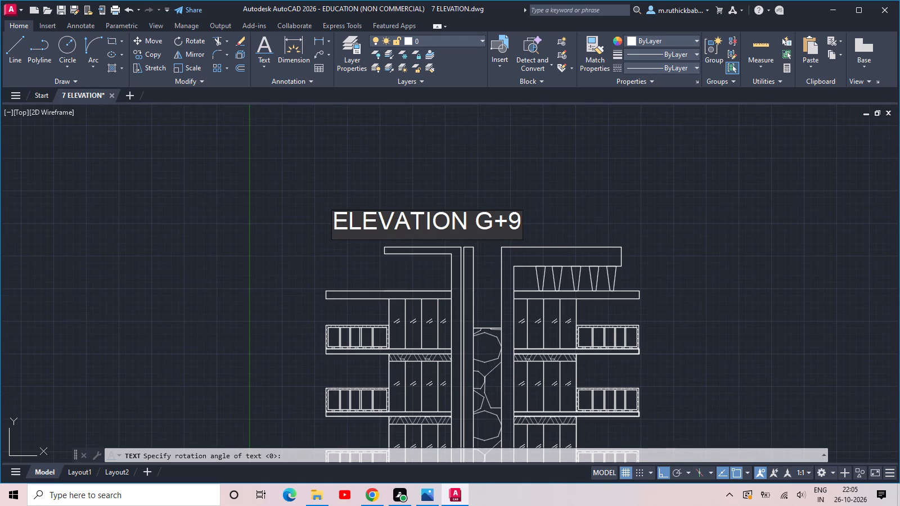
pyautogui.press('space')
pyautogui.press('m')
pyautogui.press('BackSpace')
pyautogui.write('ELEGENT')
pyautogui.press('space')
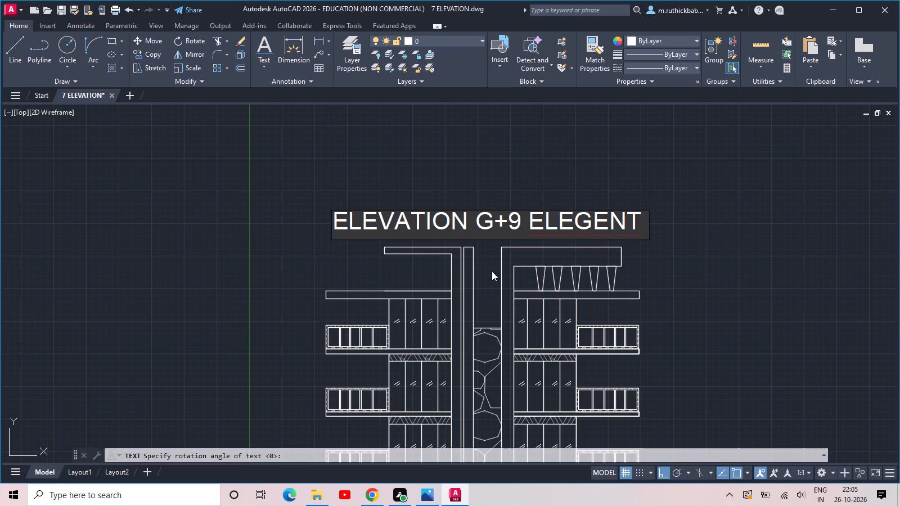
pyautogui.write('DESION')
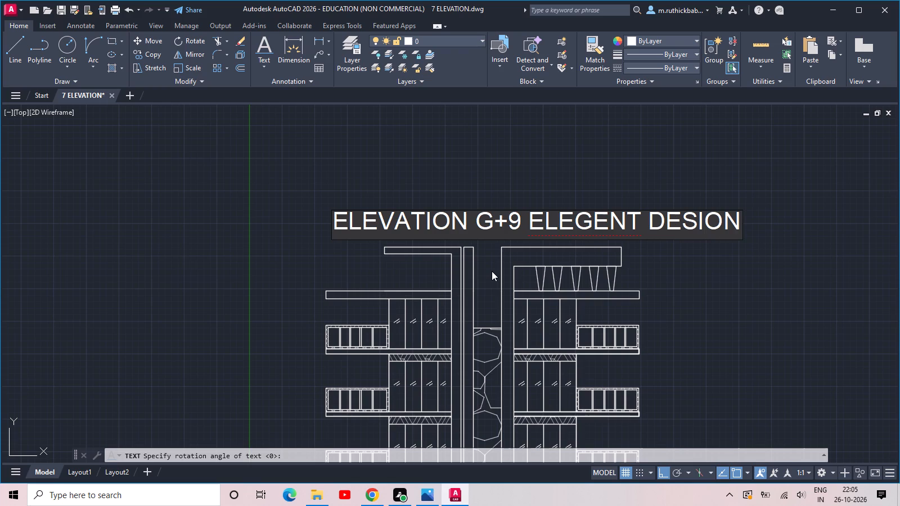
pyautogui.press('BackSpace')
pyautogui.press('BackSpace')
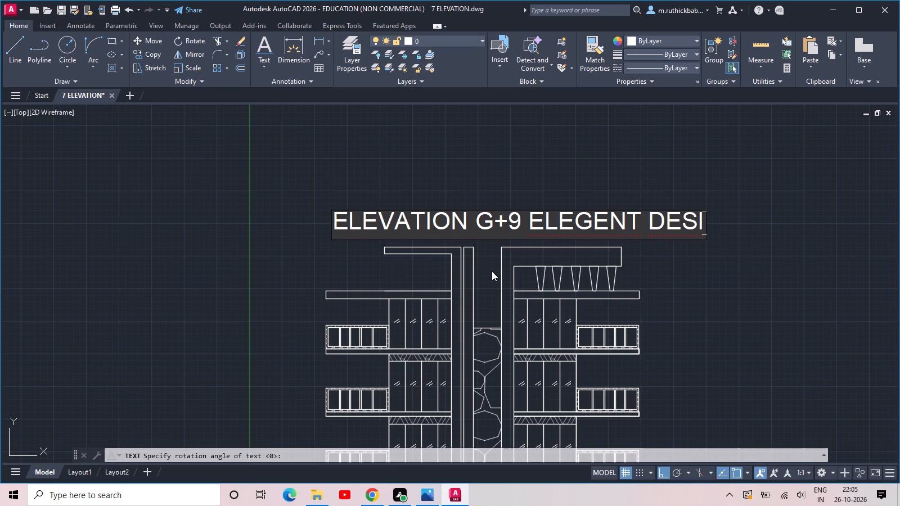
pyautogui.write('GN')
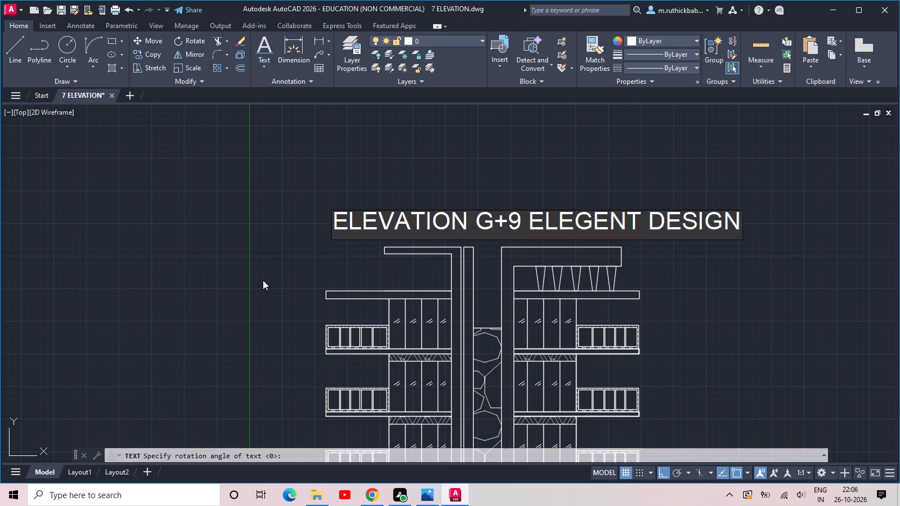
pyautogui.scroll(-1, 263, 280)
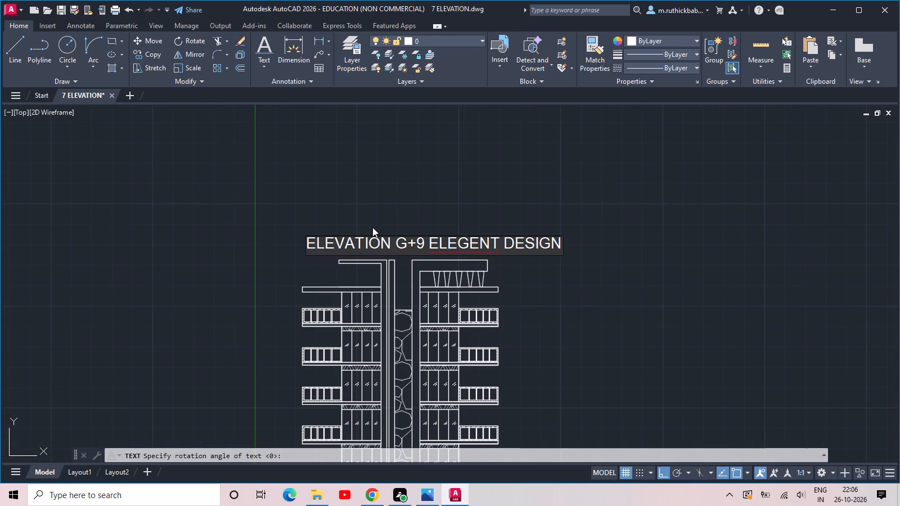
pyautogui.press('Return')
pyautogui.press('Return')
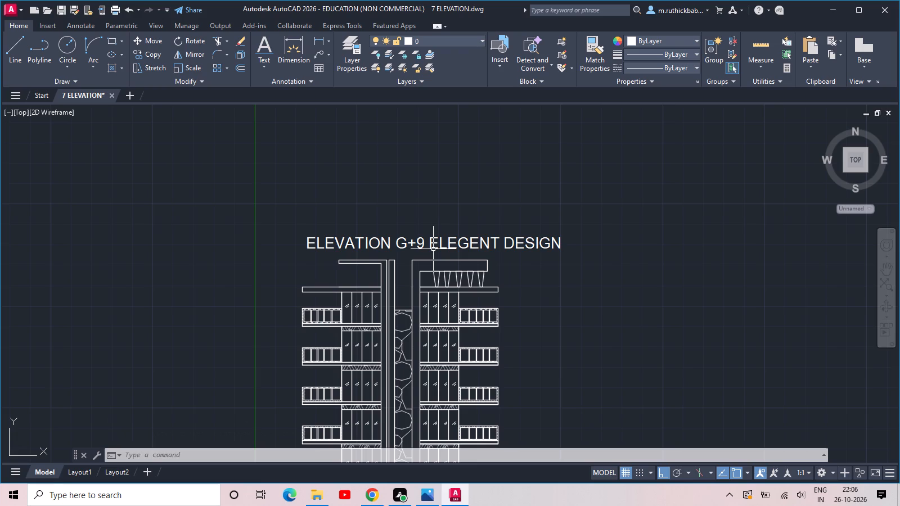
# Move the title text horizontally about 4'-10" to the left so it sits centred above the building.
pyautogui.scroll(-1, 433, 249)
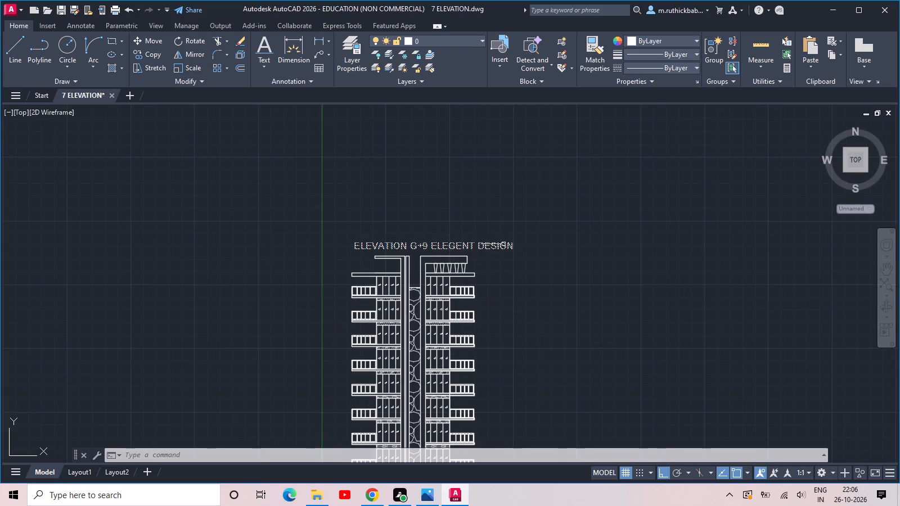
pyautogui.click(508, 244)
pyautogui.scroll(2, 345, 257)
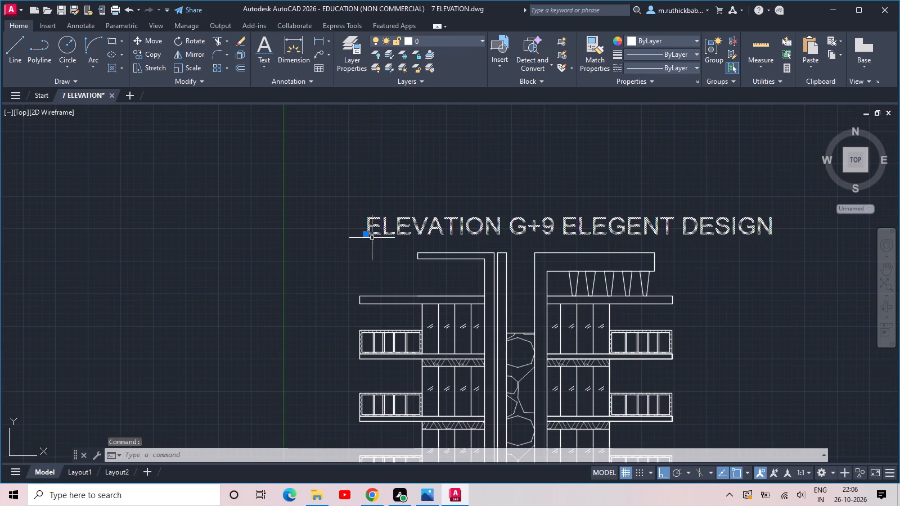
pyautogui.click(367, 237)
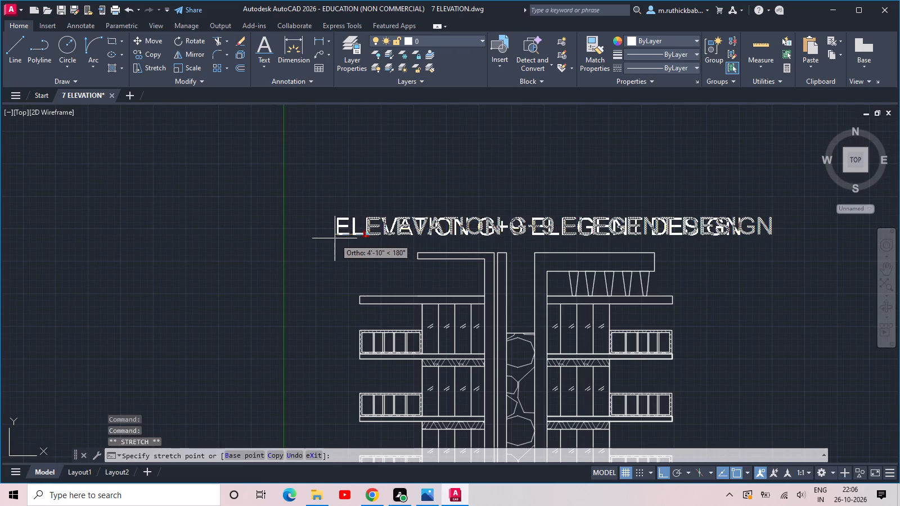
pyautogui.click(335, 238)
pyautogui.scroll(-2, 349, 236)
pyautogui.press('Escape')
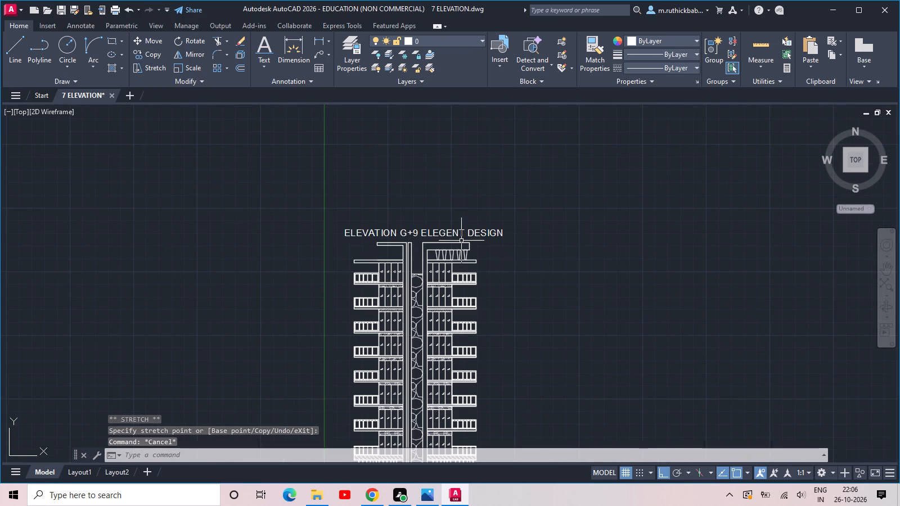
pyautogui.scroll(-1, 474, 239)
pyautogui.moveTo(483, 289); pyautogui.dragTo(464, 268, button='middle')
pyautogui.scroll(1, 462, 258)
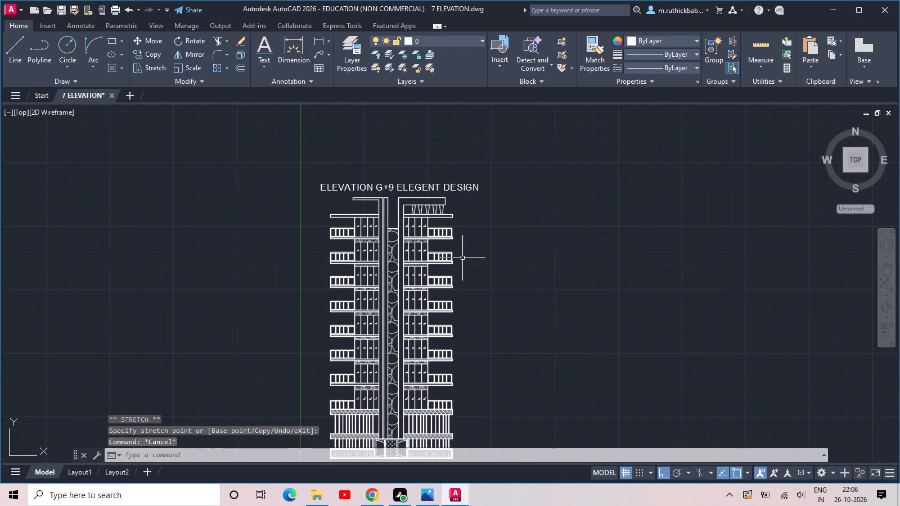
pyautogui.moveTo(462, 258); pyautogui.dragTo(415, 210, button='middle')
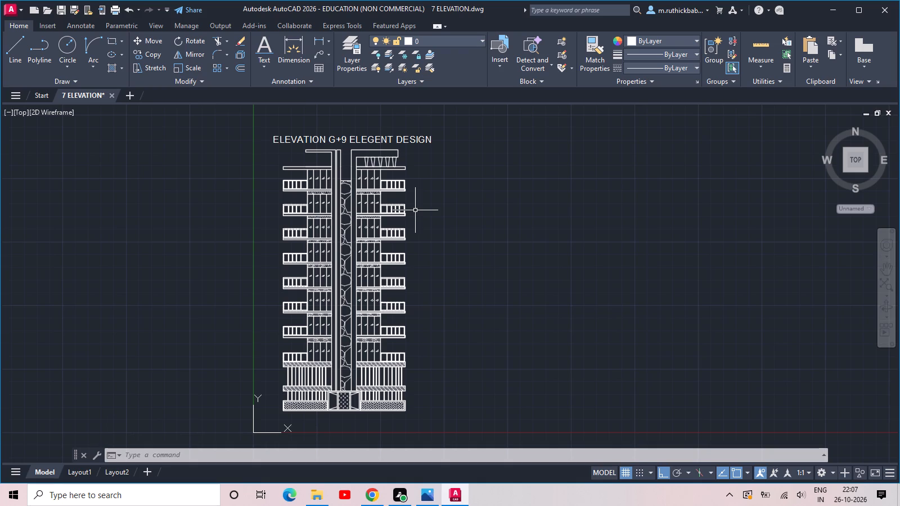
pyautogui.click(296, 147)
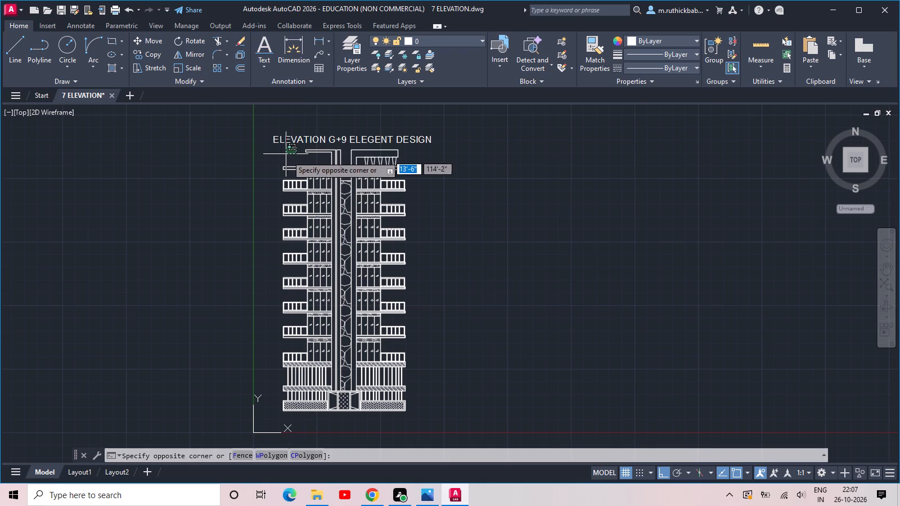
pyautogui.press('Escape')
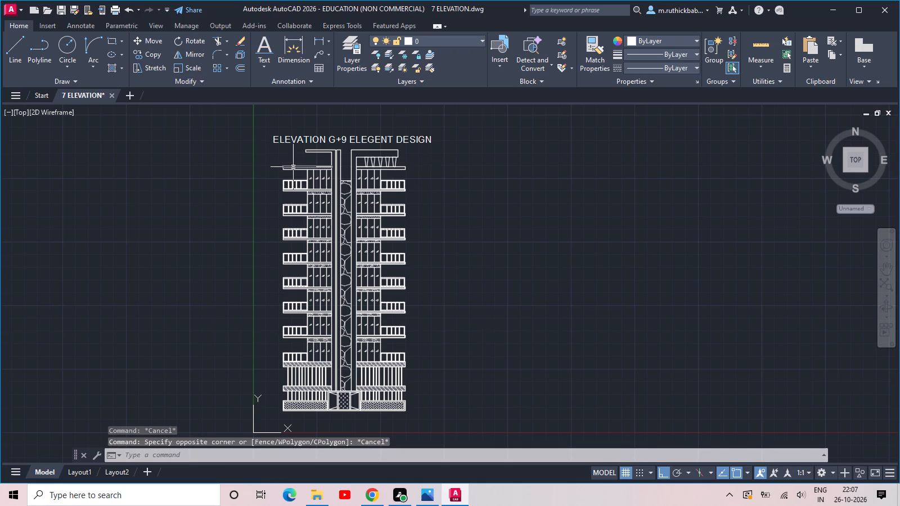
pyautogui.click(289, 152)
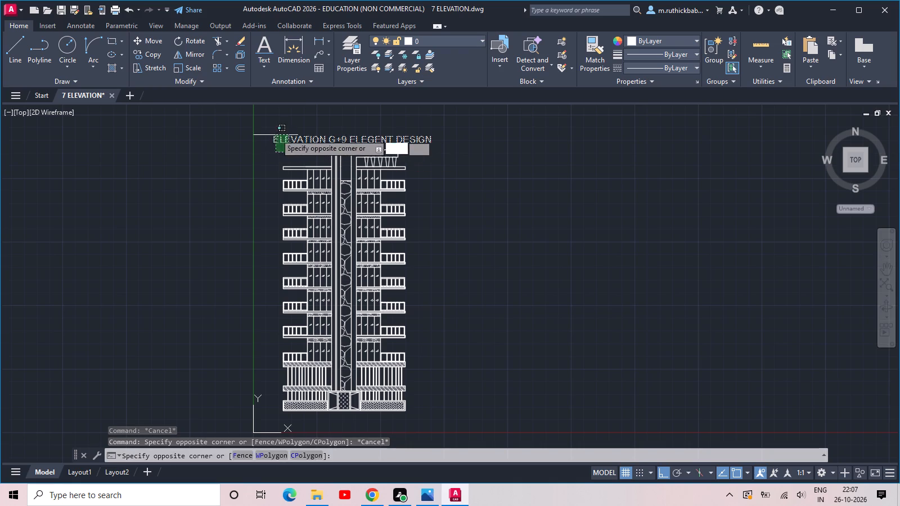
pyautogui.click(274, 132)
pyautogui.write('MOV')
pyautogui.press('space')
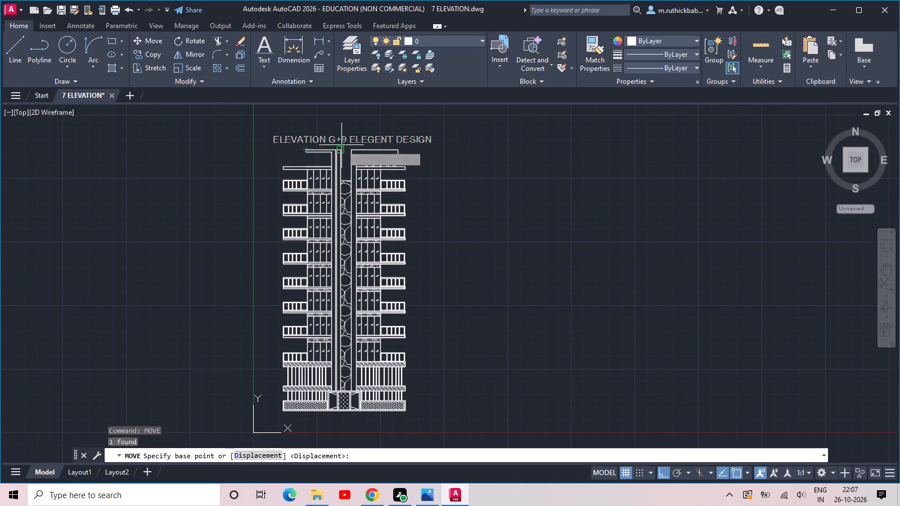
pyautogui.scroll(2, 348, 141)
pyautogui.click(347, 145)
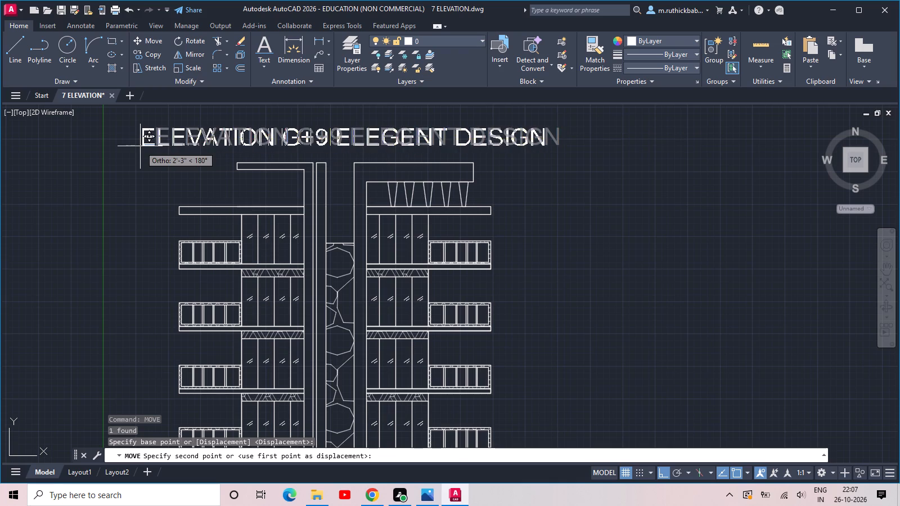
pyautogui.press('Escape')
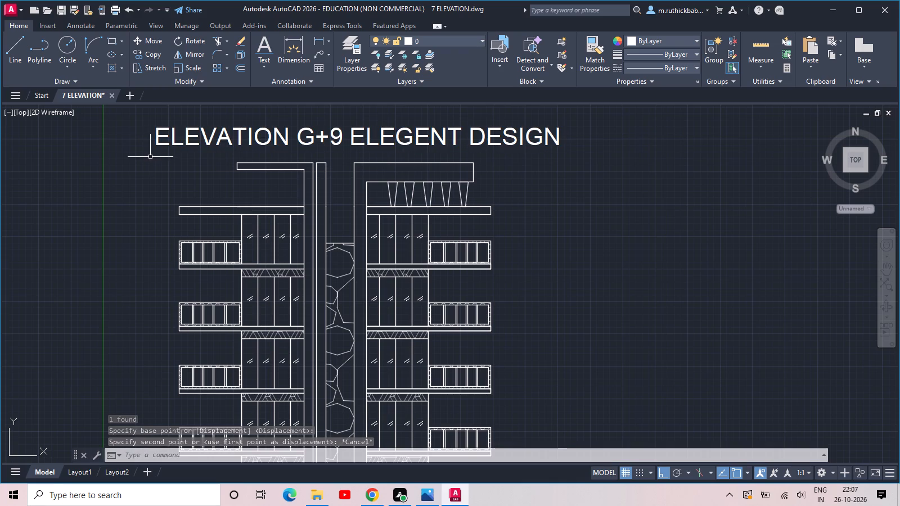
# Trim the vertical line segments above the slanted top edges of both door leaves at the ground-floor entrance.
pyautogui.scroll(-1, 152, 156)
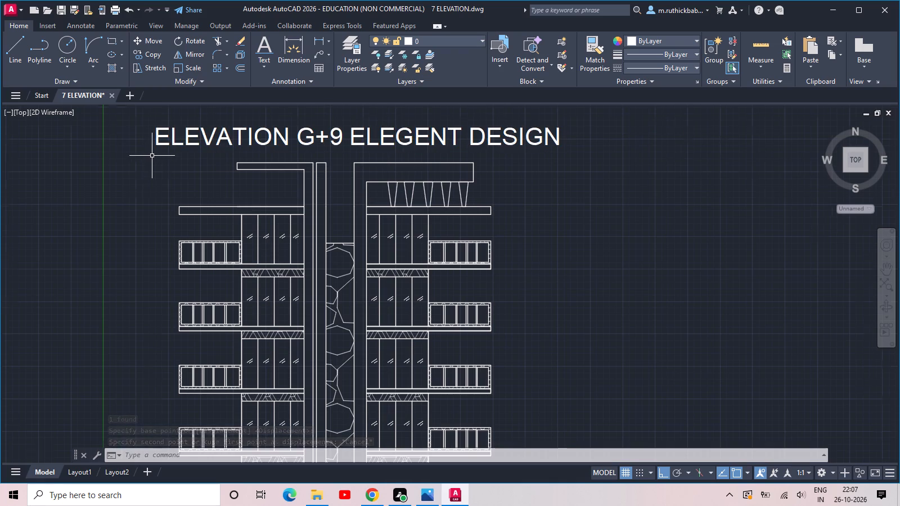
pyautogui.scroll(-1, 152, 156)
pyautogui.scroll(1, 276, 155)
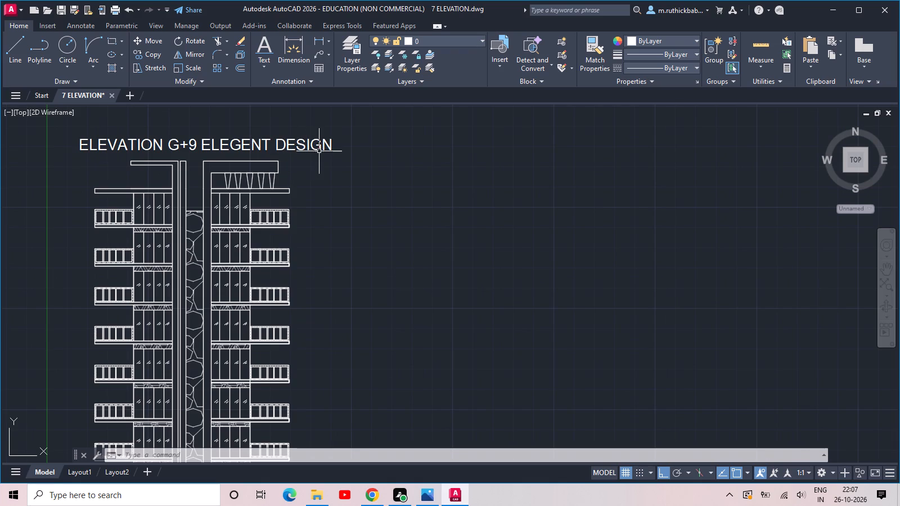
pyautogui.scroll(-1, 319, 151)
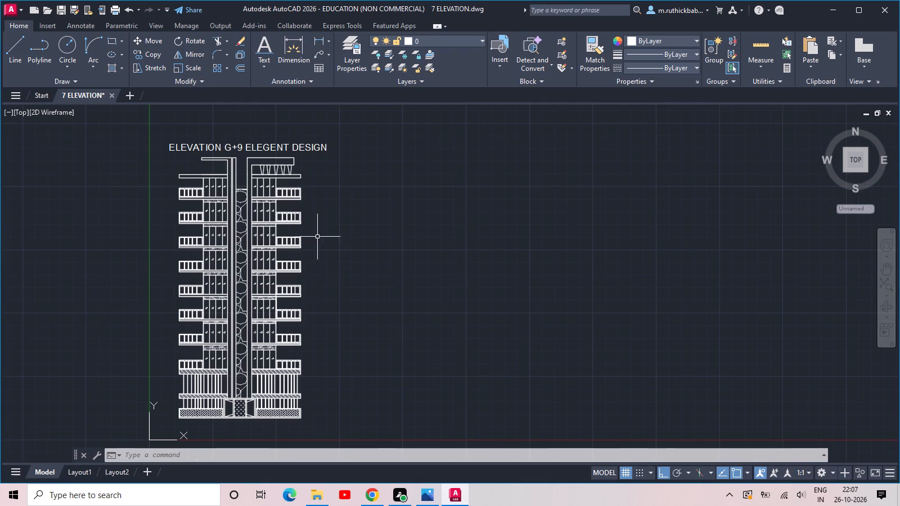
pyautogui.scroll(2, 237, 430)
pyautogui.moveTo(237, 421); pyautogui.dragTo(250, 408, button='middle')
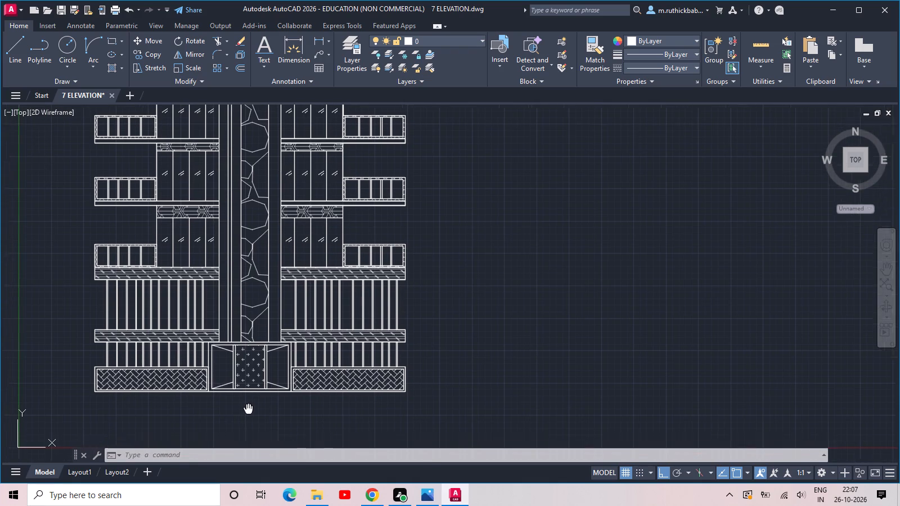
pyautogui.moveTo(250, 408); pyautogui.dragTo(256, 403, button='middle')
pyautogui.scroll(2, 261, 367)
pyautogui.scroll(-1, 261, 367)
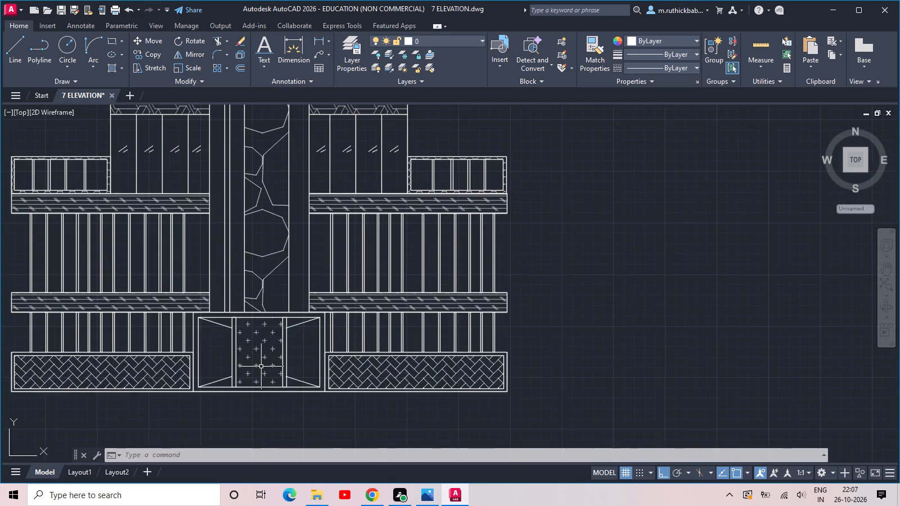
pyautogui.scroll(-2, 261, 367)
pyautogui.scroll(3, 244, 348)
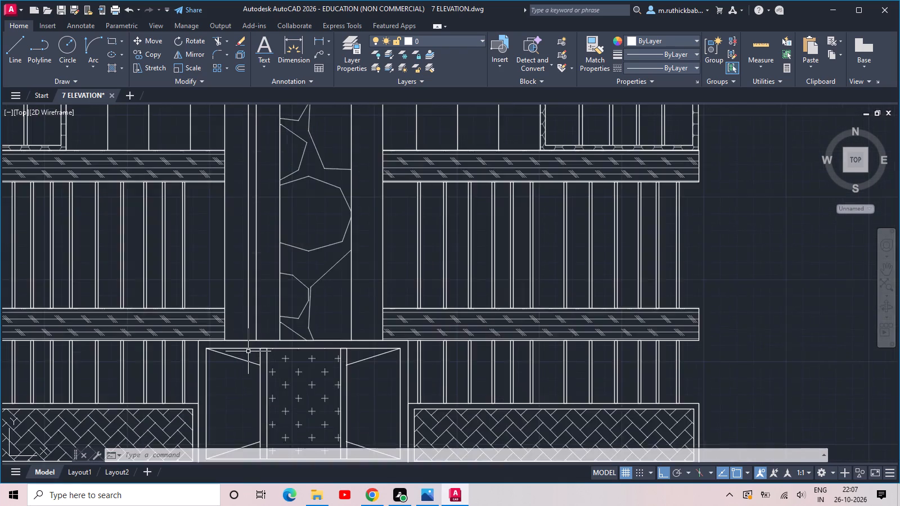
pyautogui.scroll(1, 248, 351)
pyautogui.write('TR')
pyautogui.press('space')
pyautogui.press('space')
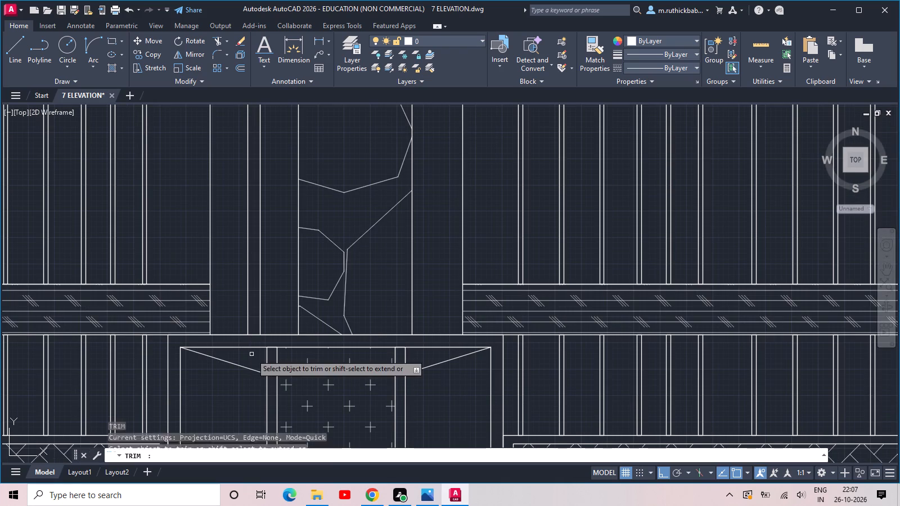
pyautogui.click(270, 363)
pyautogui.click(258, 359)
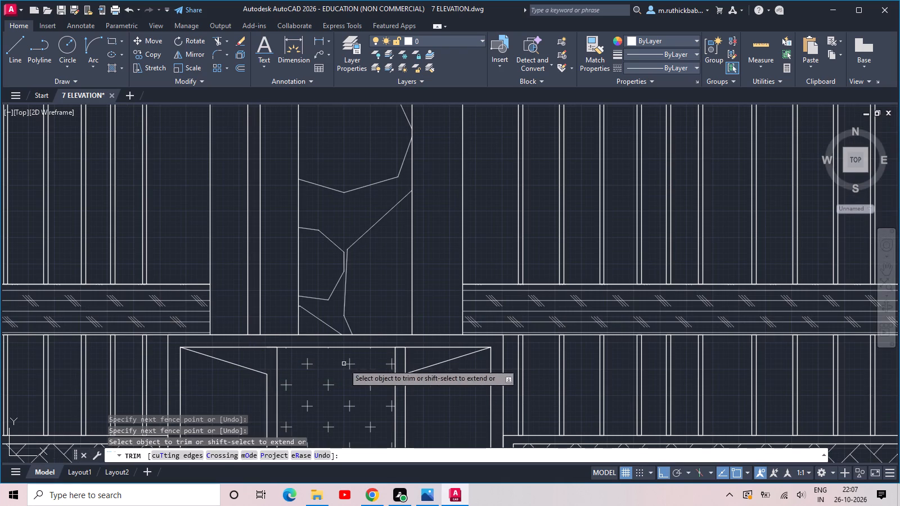
pyautogui.click(399, 365)
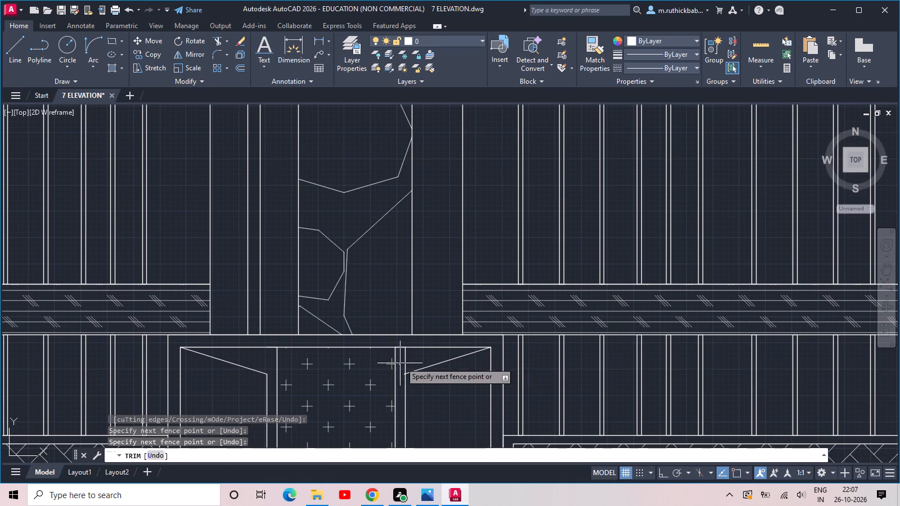
pyautogui.click(402, 360)
pyautogui.click(412, 359)
pyautogui.click(403, 366)
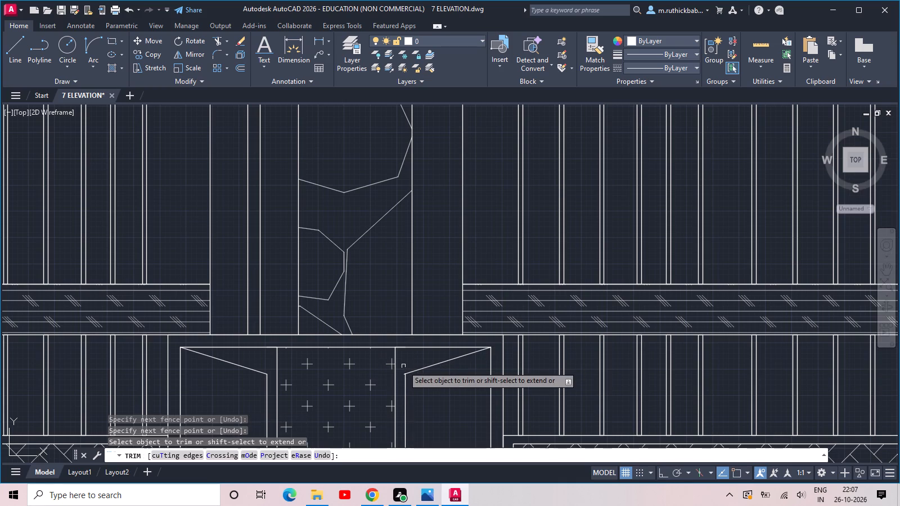
# Trim the vertical line segments below the slanted bottom edges of both entrance door leaves, cleaning up the overshoot at the corner.
pyautogui.moveTo(403, 366); pyautogui.dragTo(419, 126, button='middle')
pyautogui.scroll(1, 403, 366)
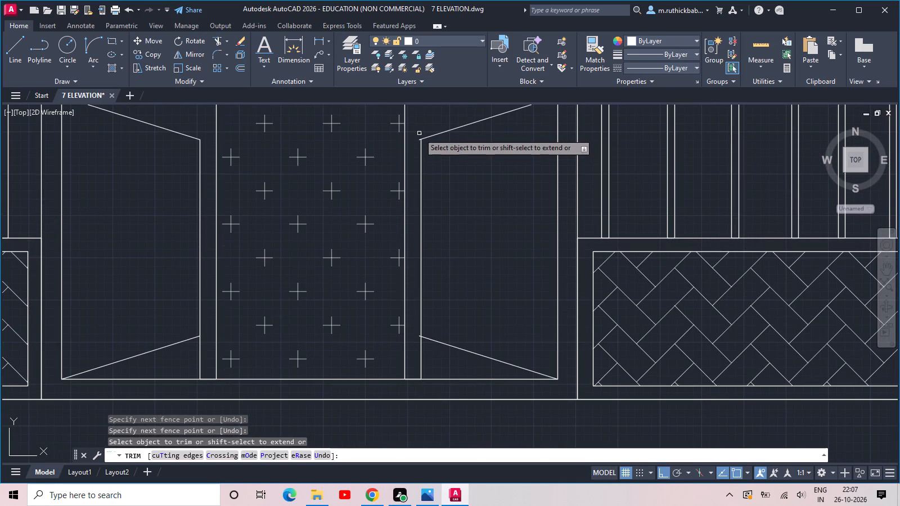
pyautogui.click(419, 133)
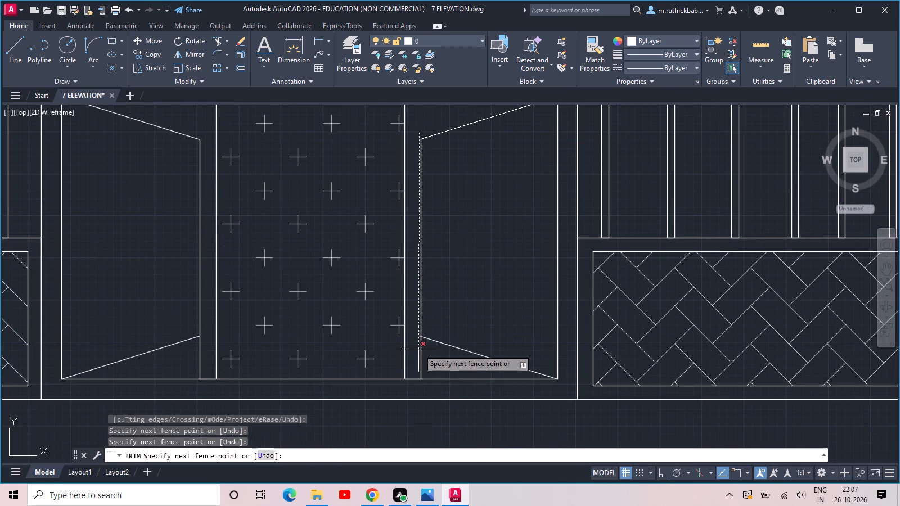
pyautogui.click(418, 349)
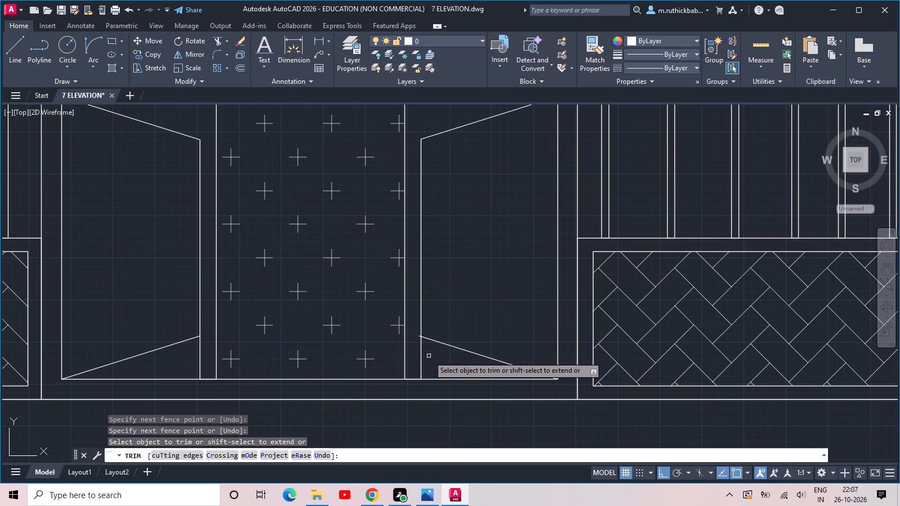
pyautogui.click(429, 356)
pyautogui.click(425, 347)
pyautogui.click(417, 343)
pyautogui.click(422, 351)
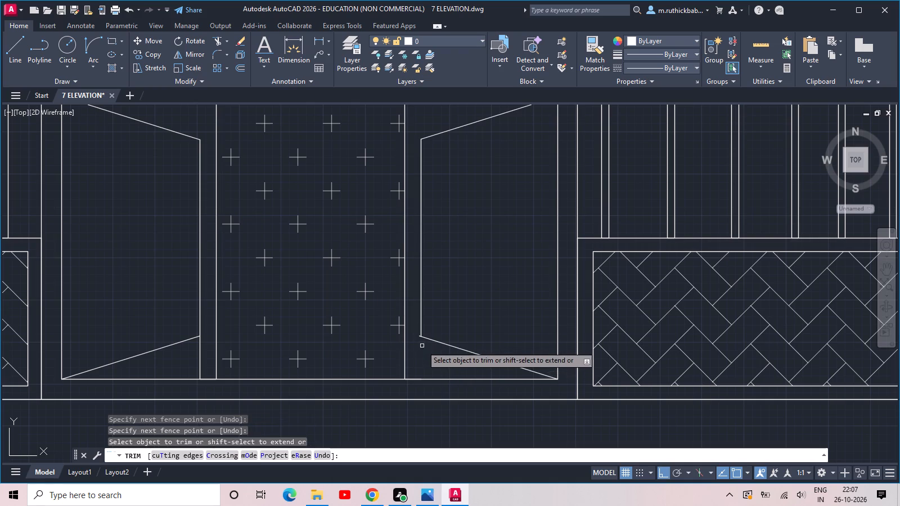
pyautogui.scroll(3, 422, 346)
pyautogui.click(406, 318)
pyautogui.click(408, 305)
pyautogui.scroll(-3, 408, 306)
pyautogui.press('Escape')
pyautogui.moveTo(233, 322); pyautogui.dragTo(359, 337, button='middle')
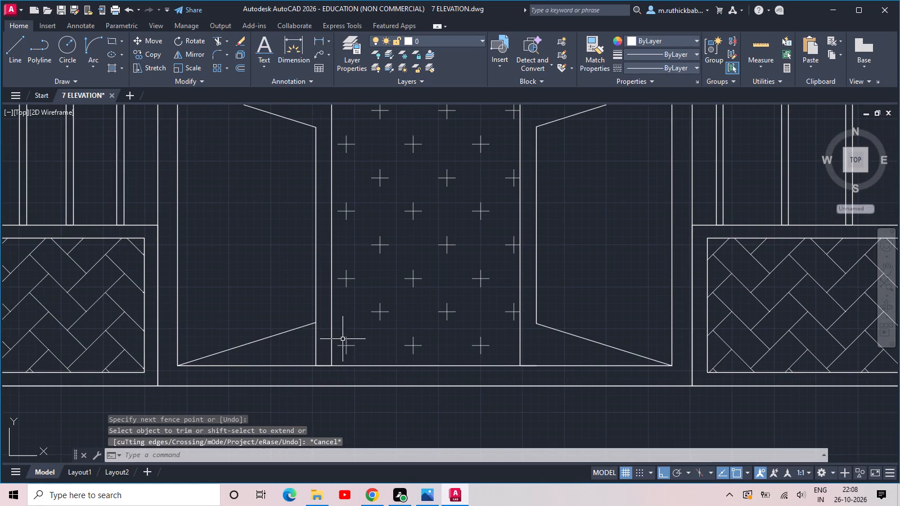
pyautogui.press('space')
pyautogui.click(316, 334)
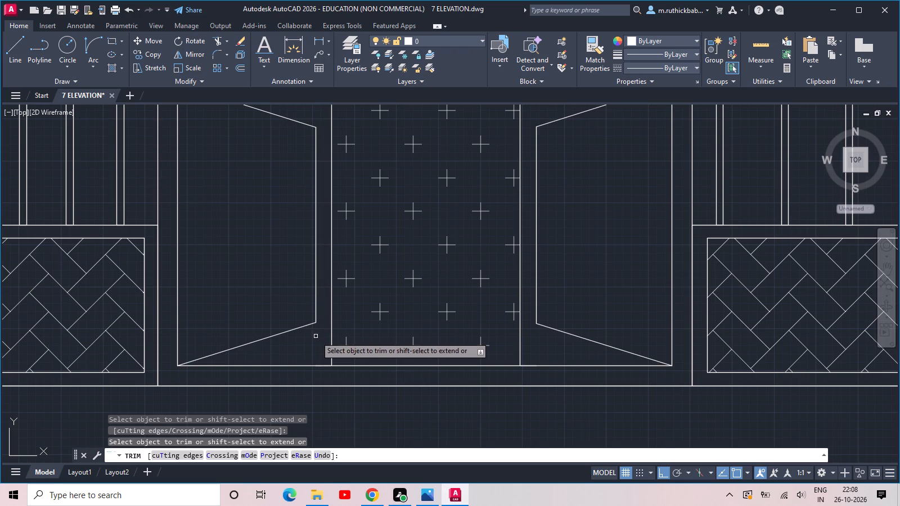
pyautogui.press('Escape')
# Save the 7 ELEVATION drawing with the trimmed entrance doors.
pyautogui.scroll(-2, 316, 338)
pyautogui.hotkey('ctrl', 's')
pyautogui.hotkey('ctrl', 's')
pyautogui.hotkey('ctrl', 's')
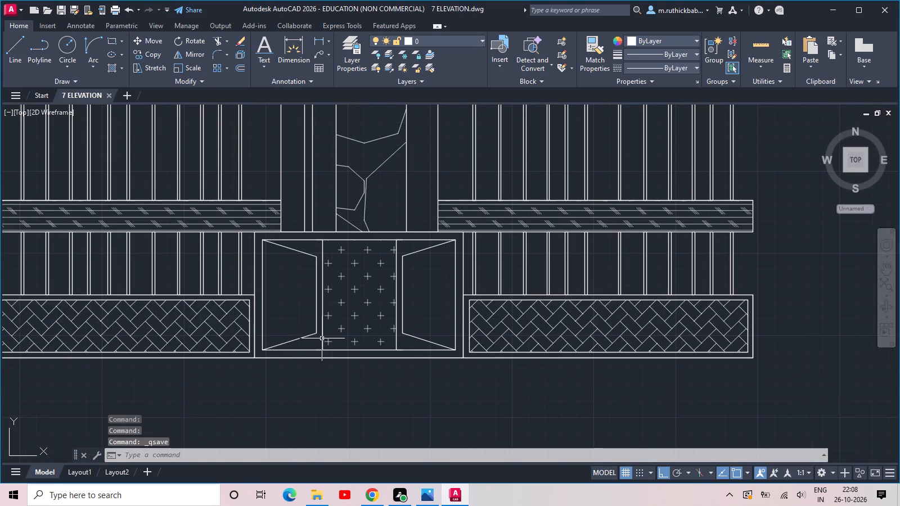
# Save the drawing again with the whole titled elevation in view.
pyautogui.scroll(-1, 322, 333)
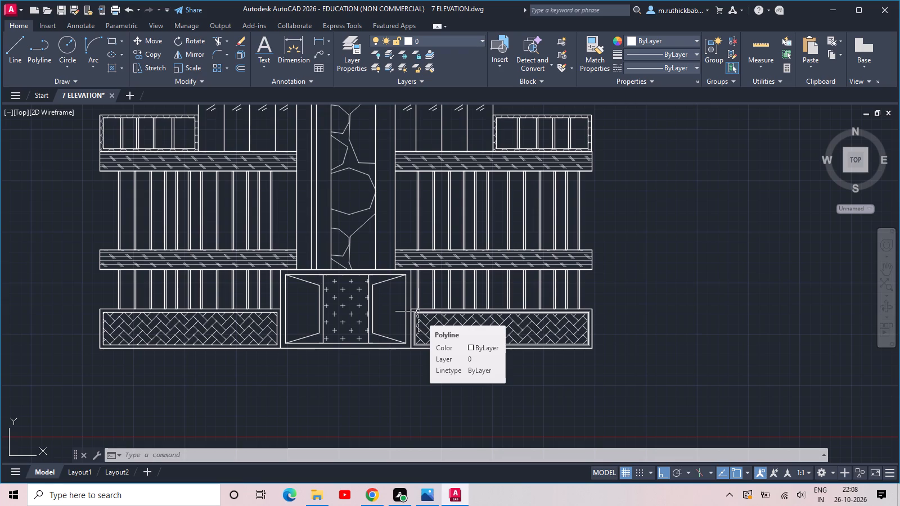
pyautogui.scroll(-2, 418, 311)
pyautogui.press('Escape')
pyautogui.press('Escape')
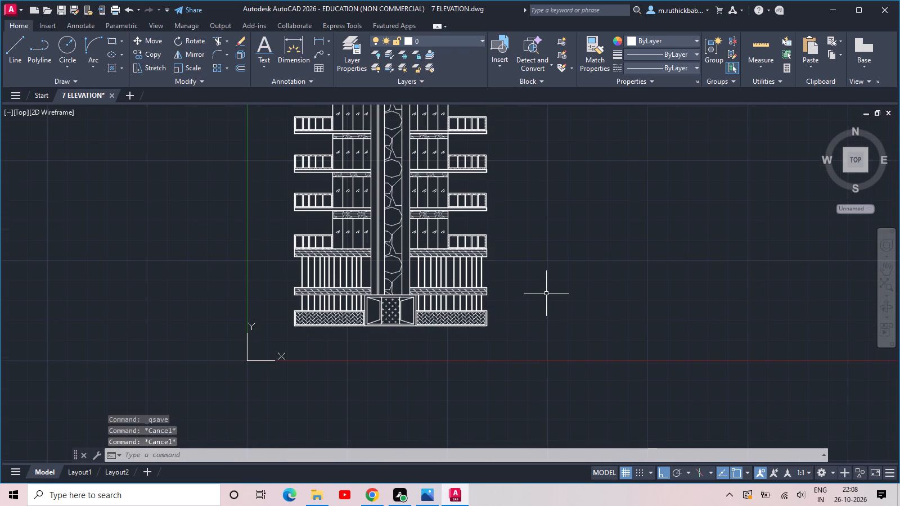
pyautogui.scroll(-2, 546, 293)
pyautogui.moveTo(548, 254); pyautogui.dragTo(505, 320, button='middle')
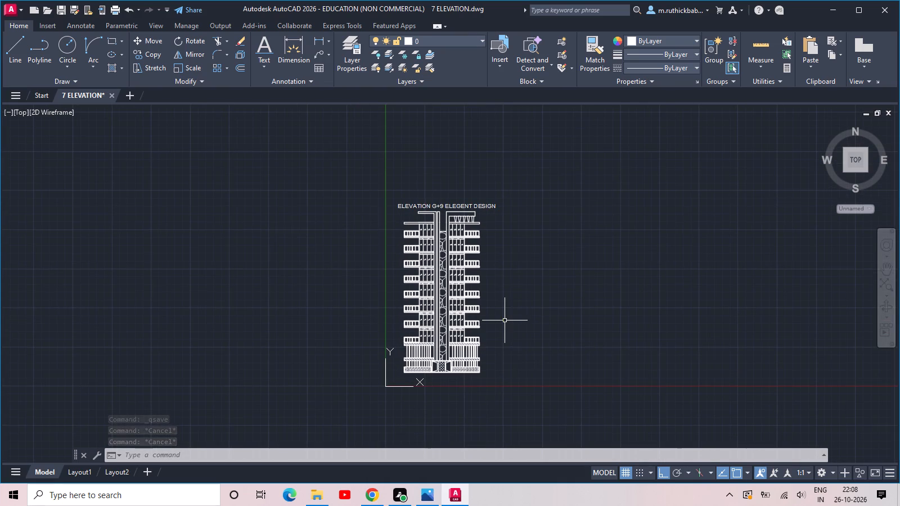
pyautogui.hotkey('ctrl', 's')
pyautogui.hotkey('ctrl', 's')
pyautogui.hotkey('ctrl', 's')
pyautogui.hotkey('ctrl', 's')
pyautogui.hotkey('ctrl', 's')
pyautogui.hotkey('ctrl', 's')
pyautogui.keyDown('ctrl'); pyautogui.click(505, 320); pyautogui.keyUp('ctrl')
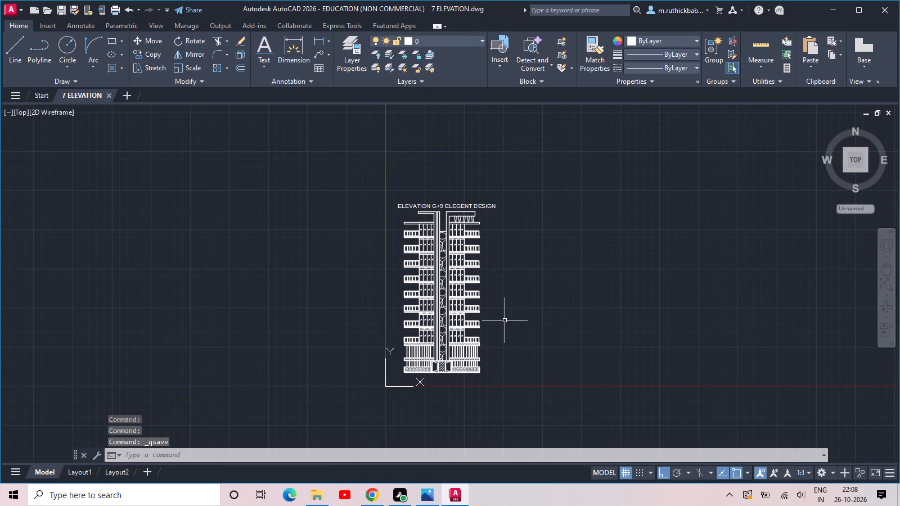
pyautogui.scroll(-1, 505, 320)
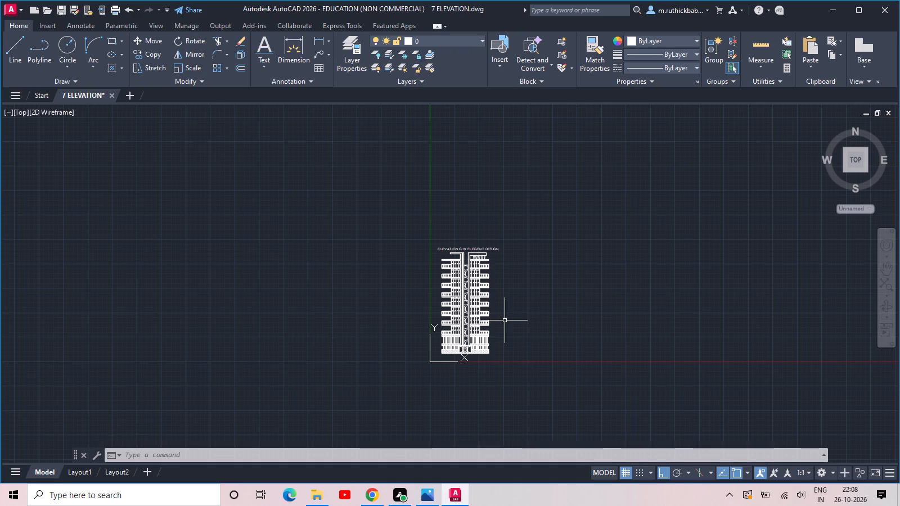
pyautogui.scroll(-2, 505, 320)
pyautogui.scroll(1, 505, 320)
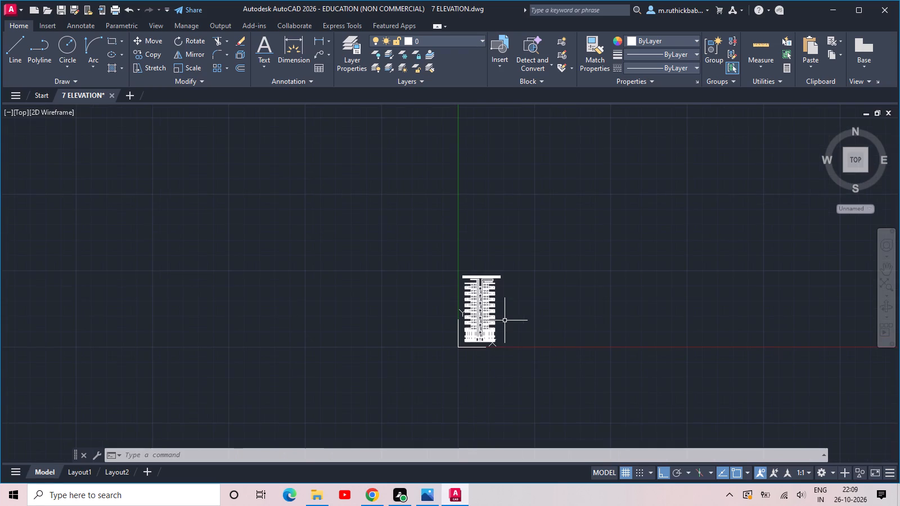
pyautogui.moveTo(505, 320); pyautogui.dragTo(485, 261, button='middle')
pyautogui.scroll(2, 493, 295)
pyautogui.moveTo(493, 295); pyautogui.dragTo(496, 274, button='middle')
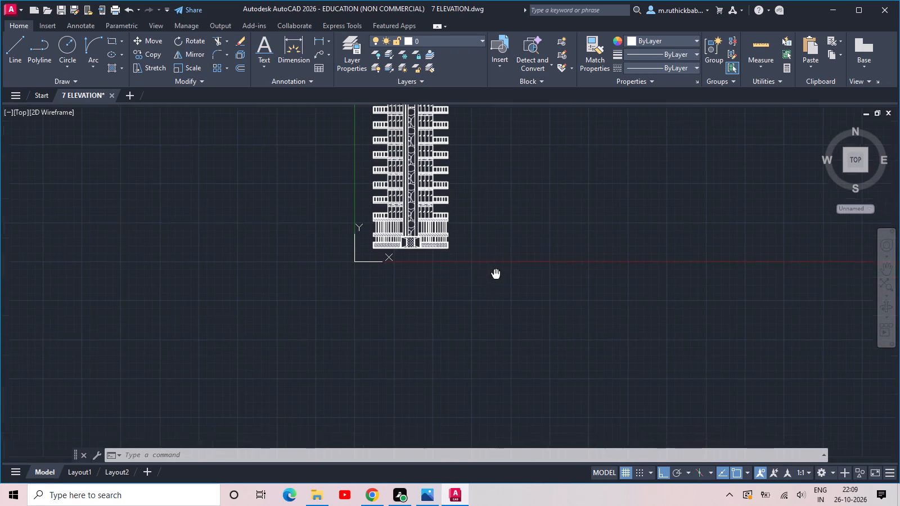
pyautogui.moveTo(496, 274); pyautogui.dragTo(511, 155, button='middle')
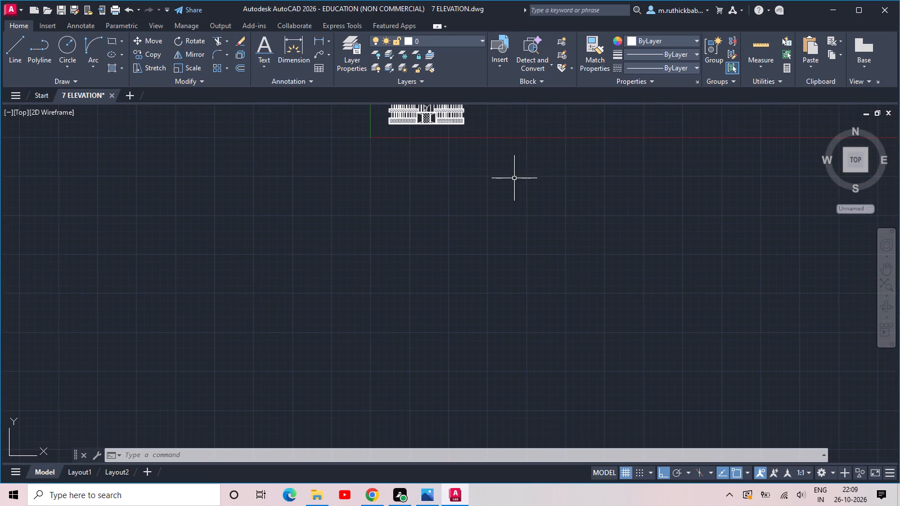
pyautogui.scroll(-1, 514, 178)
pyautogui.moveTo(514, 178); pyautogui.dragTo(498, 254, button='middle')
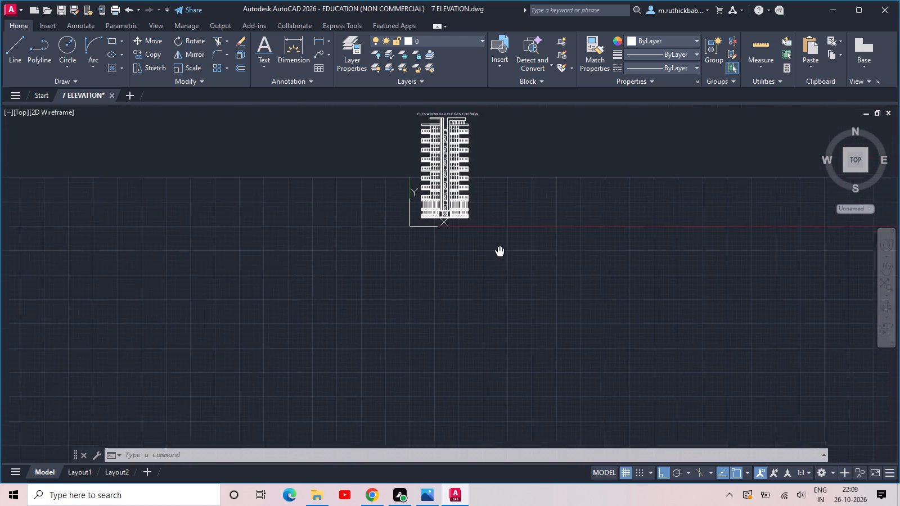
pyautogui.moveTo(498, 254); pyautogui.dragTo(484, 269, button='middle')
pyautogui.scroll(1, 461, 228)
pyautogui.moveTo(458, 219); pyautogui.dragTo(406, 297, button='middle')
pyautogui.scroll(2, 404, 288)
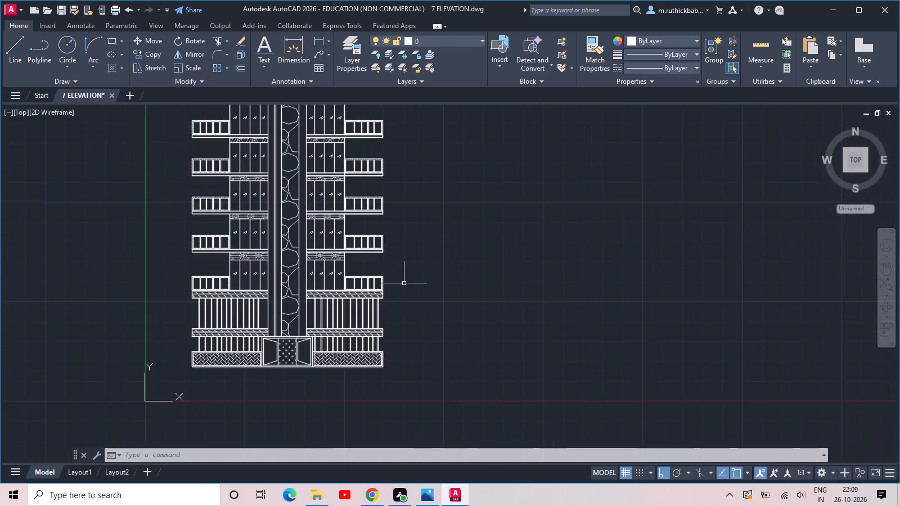
# Save the 7 ELEVATION drawing with the full titled elevation in view.
pyautogui.scroll(-1, 404, 281)
pyautogui.moveTo(400, 242); pyautogui.dragTo(354, 319, button='middle')
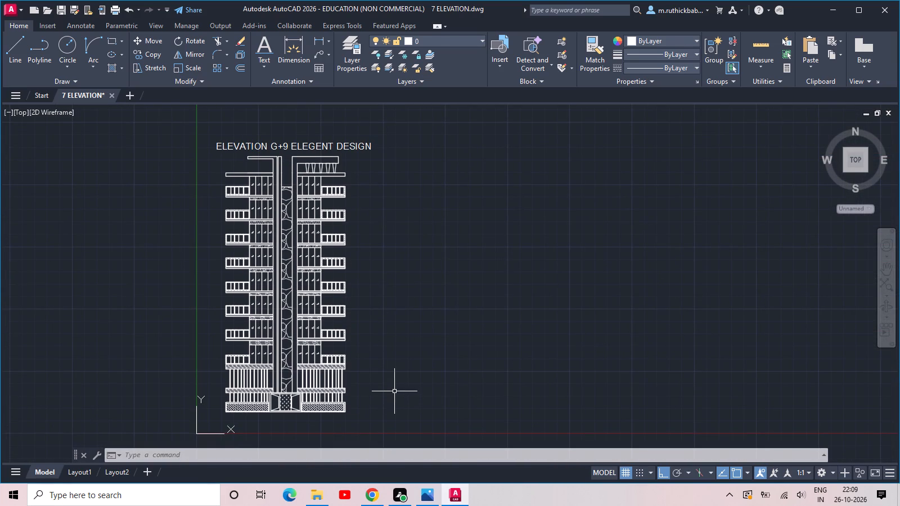
pyautogui.hotkey('ctrl', 's')
# Start a plot of the model space and set it to be centred on the paper.
pyautogui.hotkey('ctrl', 'p')
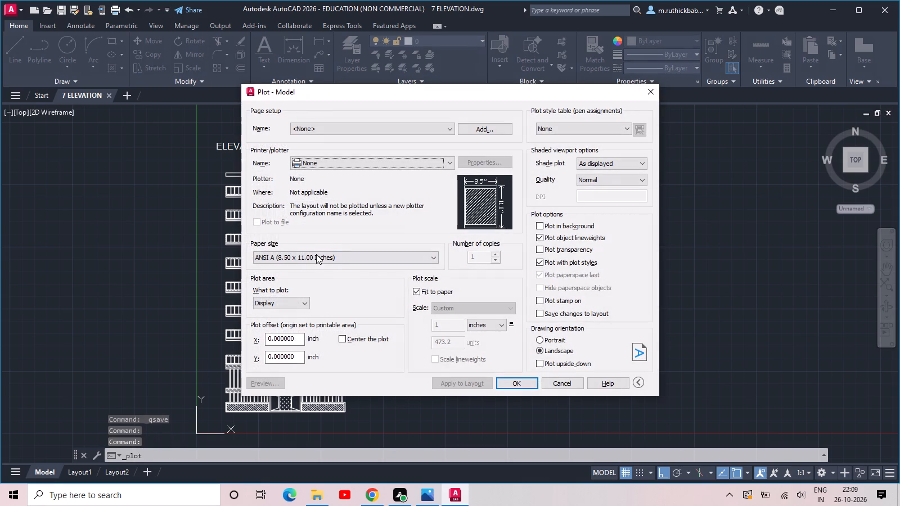
pyautogui.click(343, 337)
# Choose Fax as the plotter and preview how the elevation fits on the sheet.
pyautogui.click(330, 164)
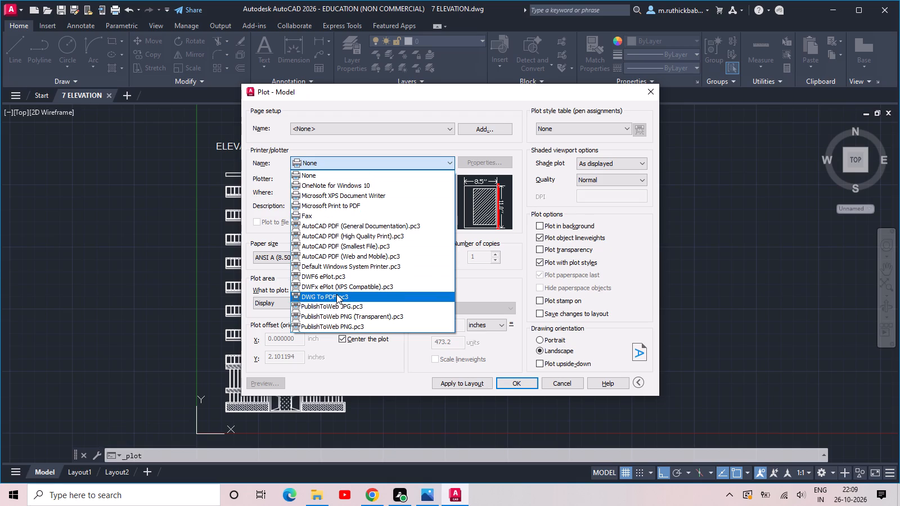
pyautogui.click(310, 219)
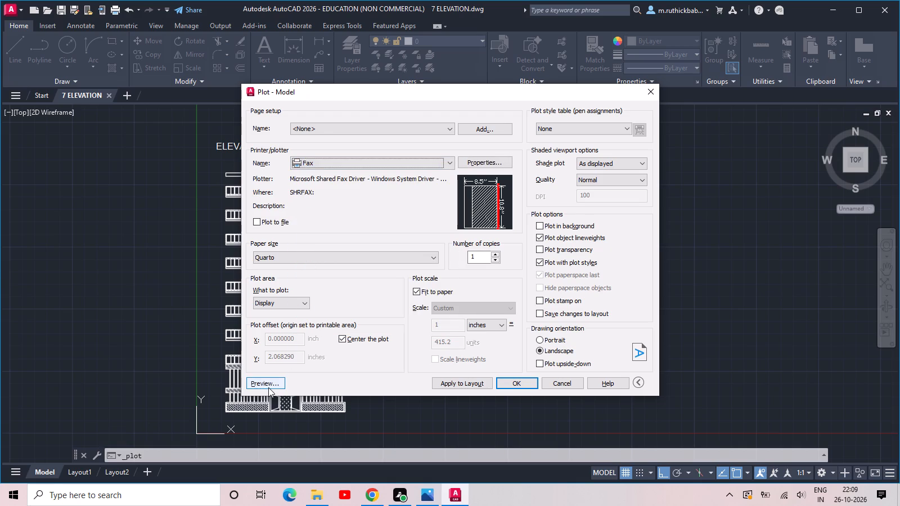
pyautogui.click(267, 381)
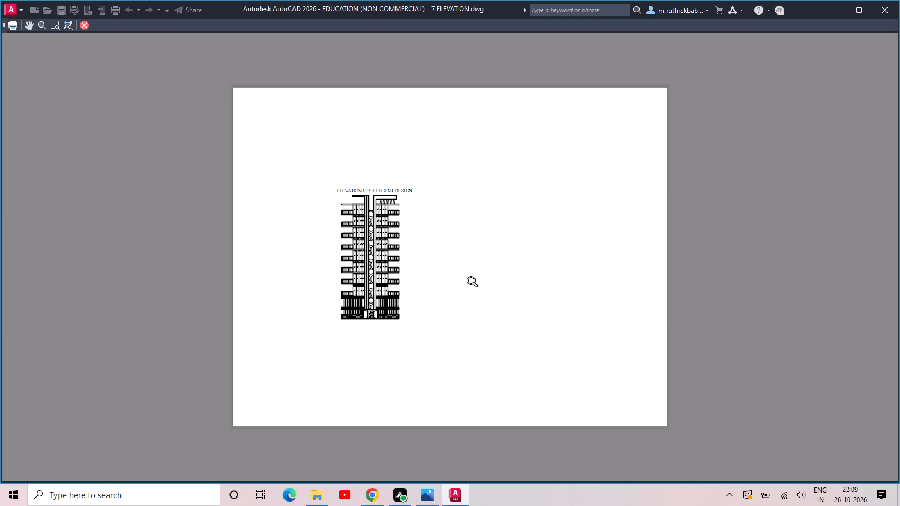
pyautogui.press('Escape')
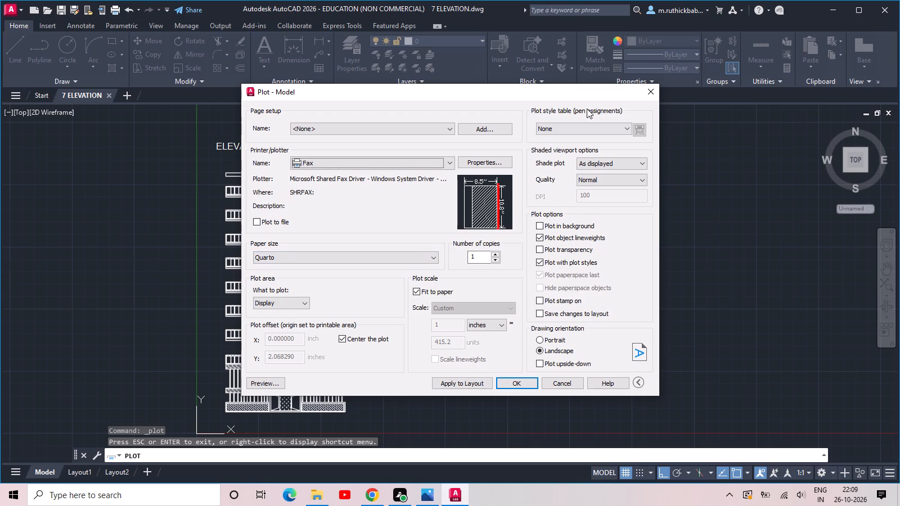
# Set the plotter to DWG To PDF.pc3, keeping the plot style table at None.
pyautogui.click(550, 129)
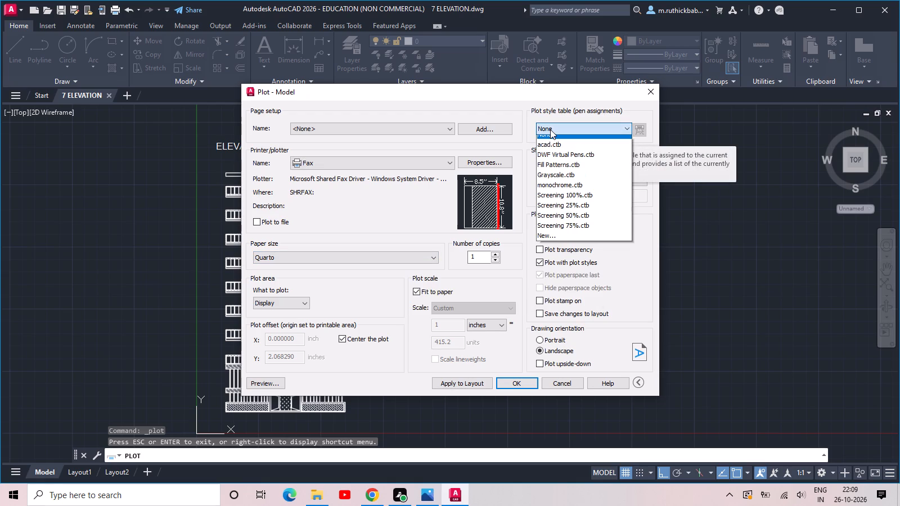
pyautogui.click(550, 129)
pyautogui.click(332, 164)
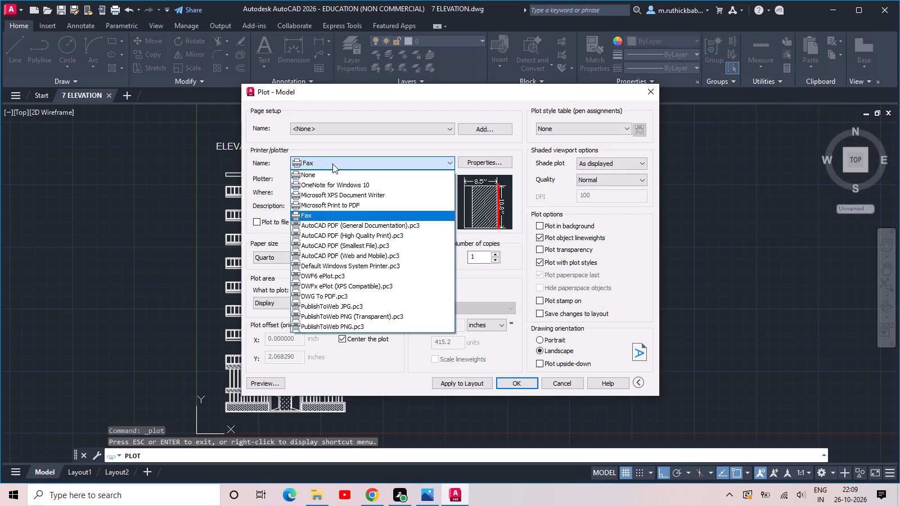
pyautogui.click(344, 297)
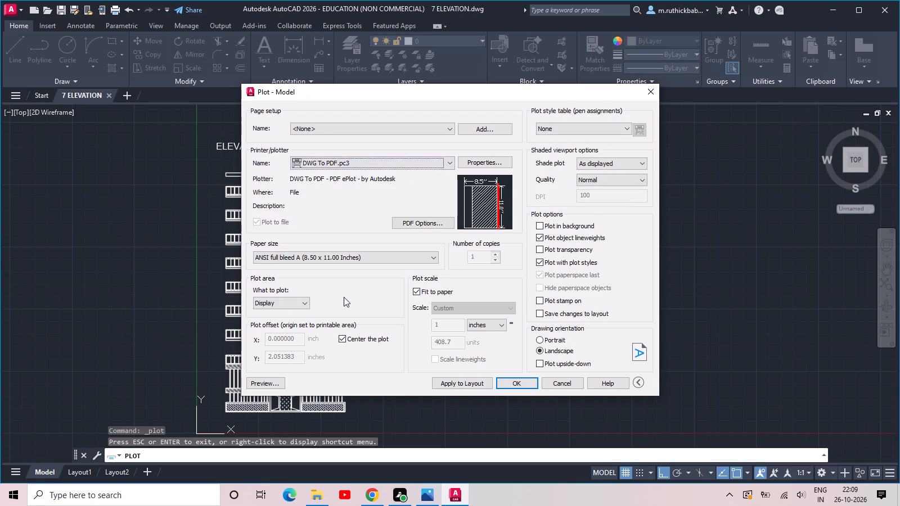
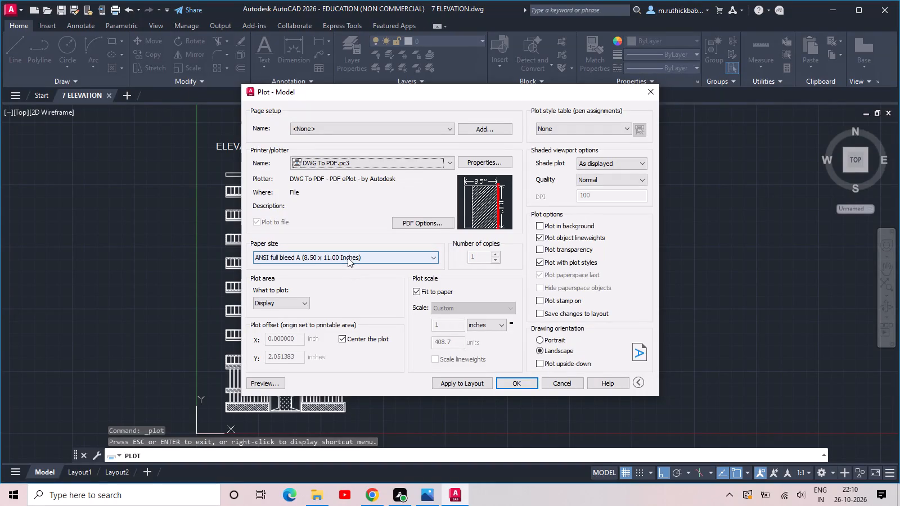
# Set the plot's paper size to ISO full bleed A4 (297.00 x 210.00 MM).
pyautogui.click(347, 257)
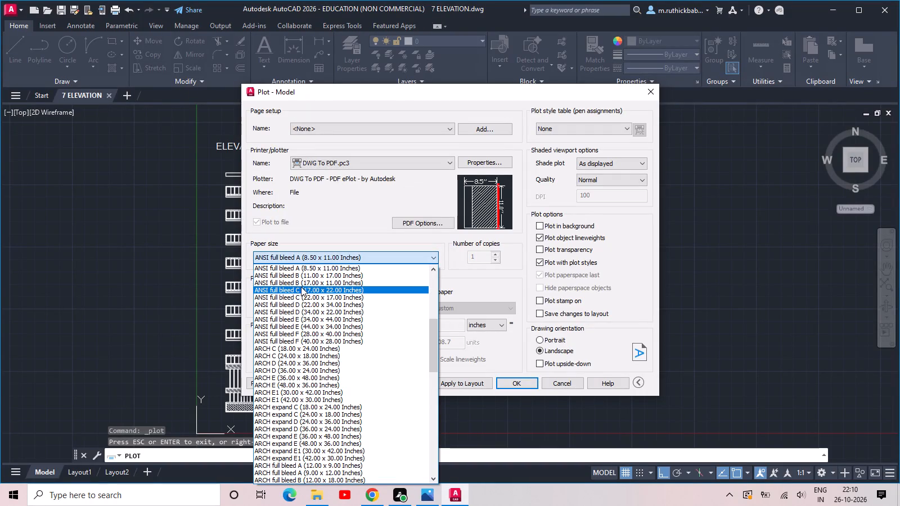
pyautogui.scroll(-4, 300, 291)
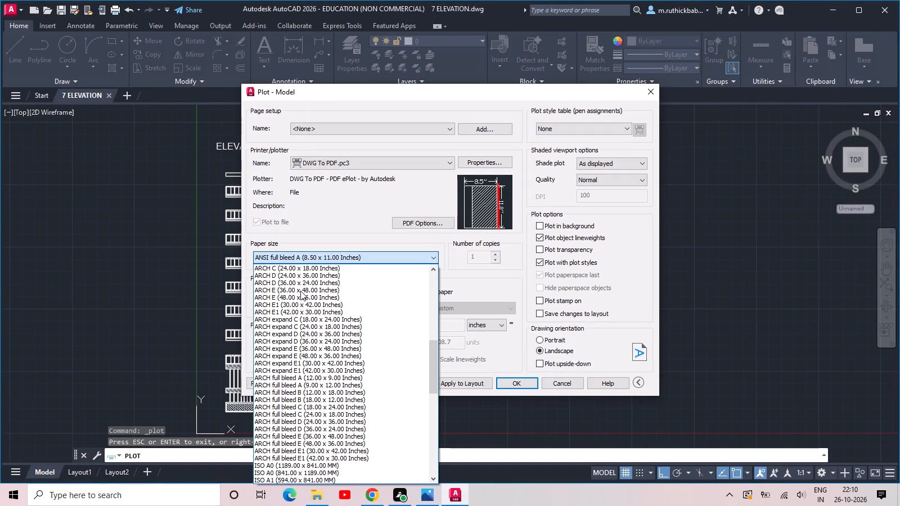
pyautogui.scroll(-2, 300, 295)
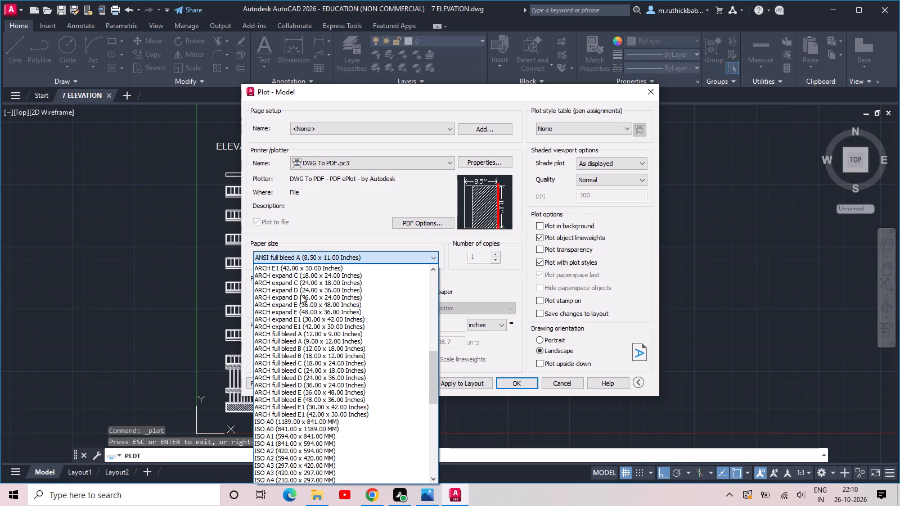
pyautogui.scroll(-1, 300, 295)
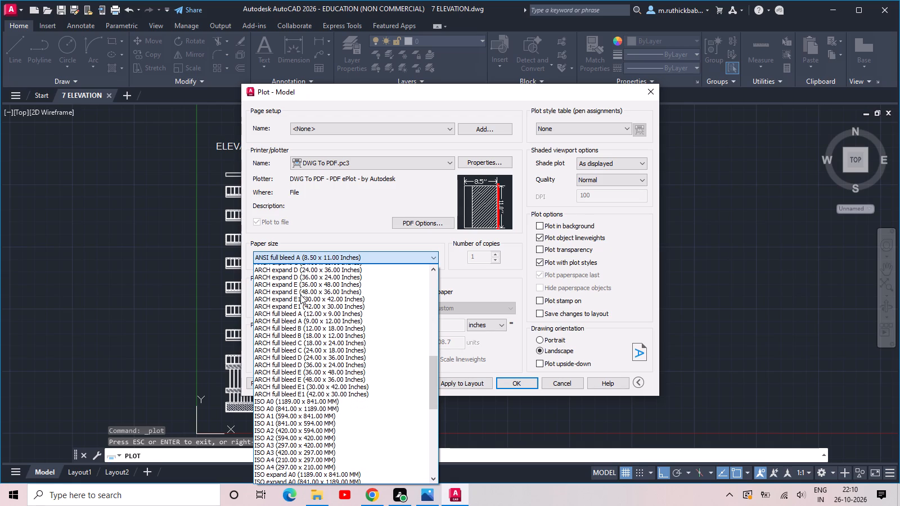
pyautogui.scroll(-2, 300, 295)
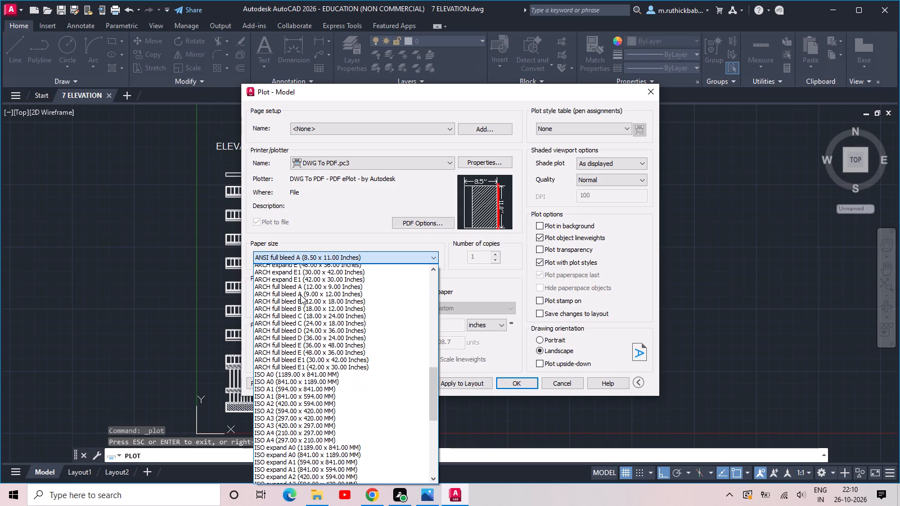
pyautogui.scroll(-1, 300, 295)
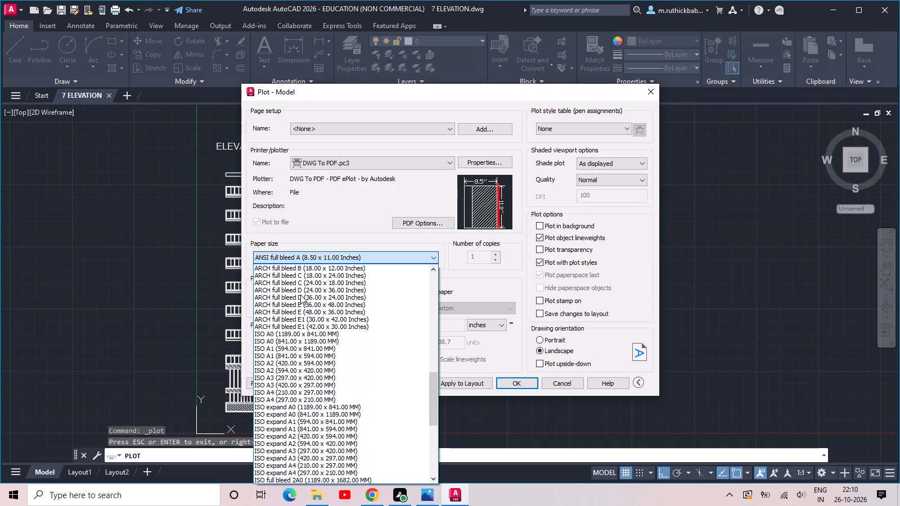
pyautogui.scroll(-1, 300, 295)
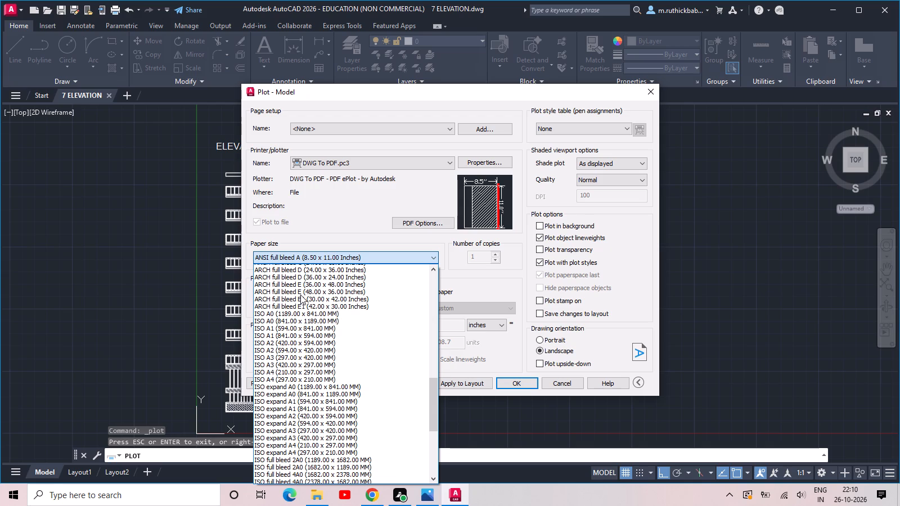
pyautogui.scroll(-1, 300, 295)
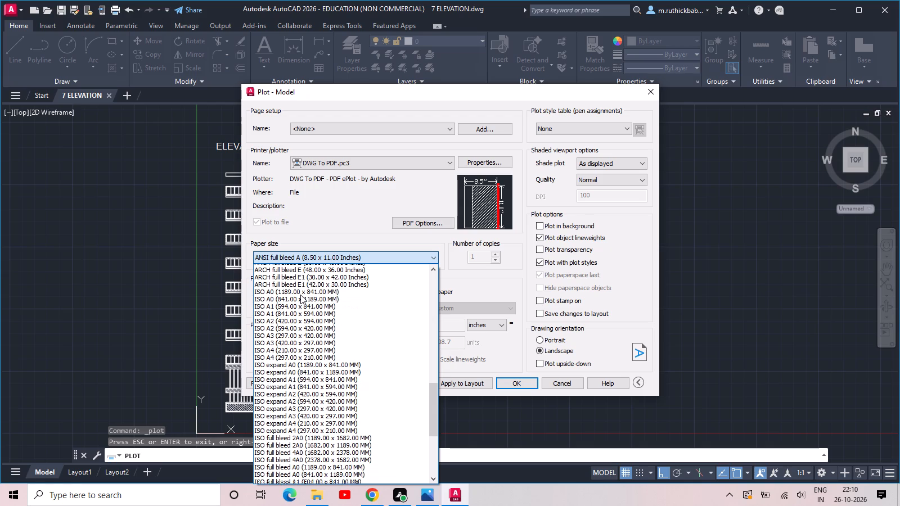
pyautogui.scroll(-1, 300, 295)
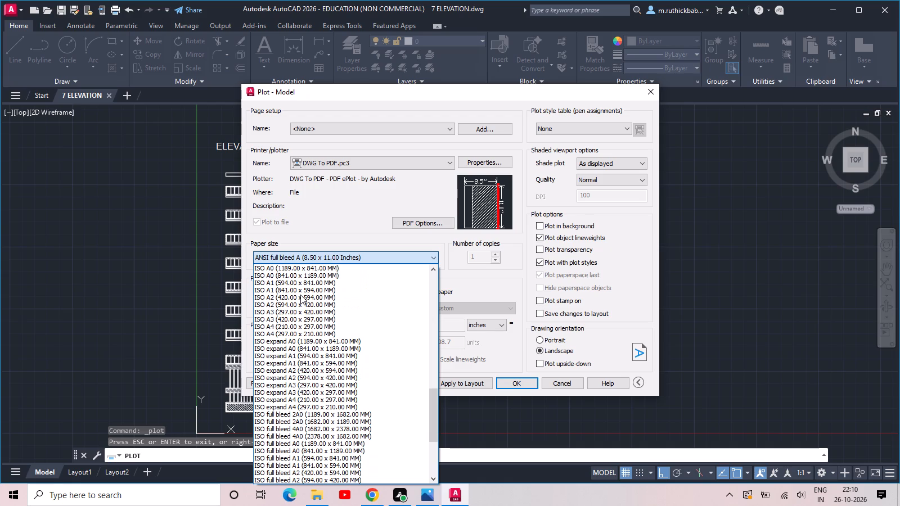
pyautogui.scroll(-1, 300, 295)
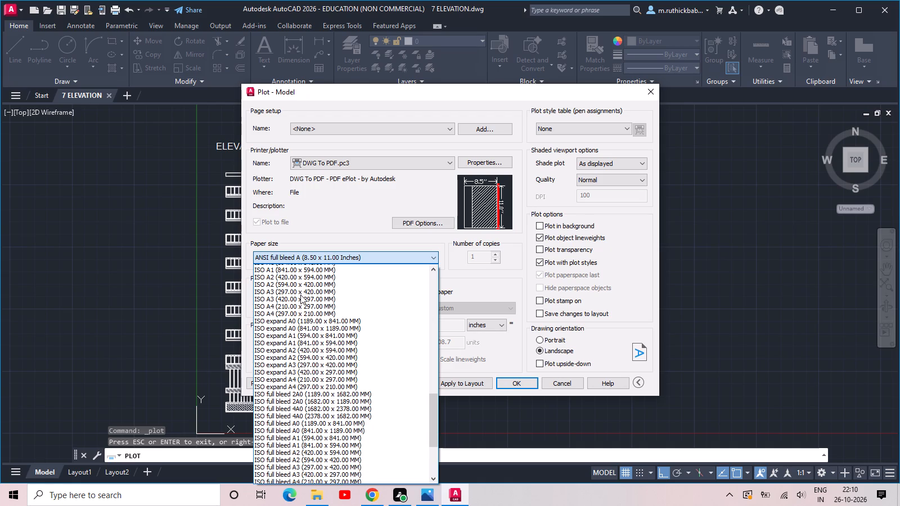
pyautogui.scroll(-3, 300, 295)
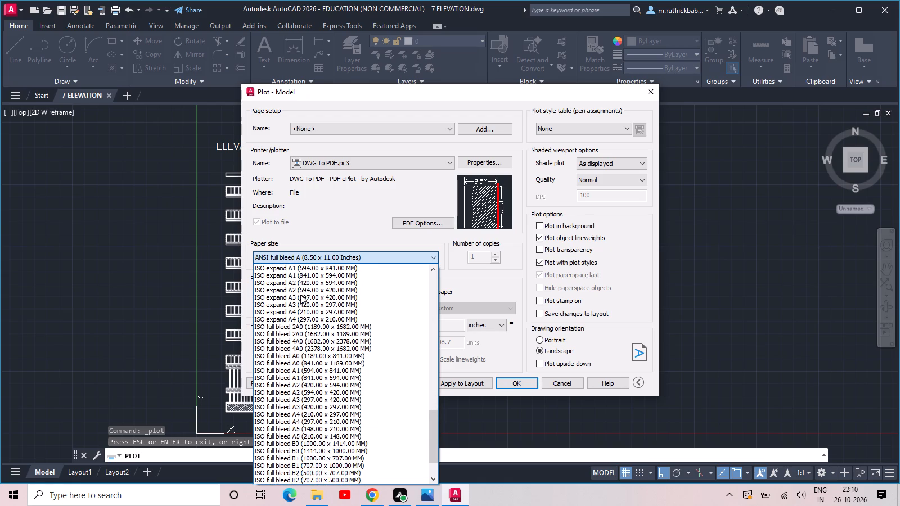
pyautogui.scroll(-1, 300, 295)
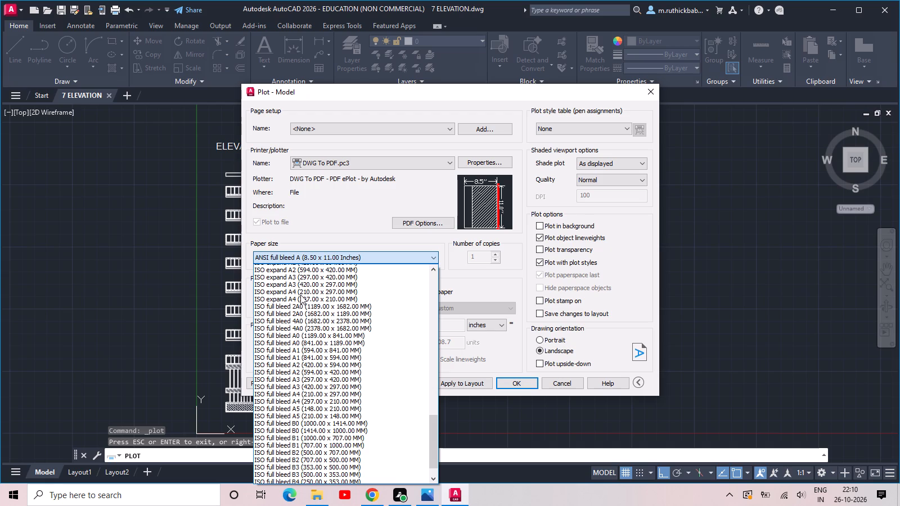
pyautogui.scroll(-2, 300, 295)
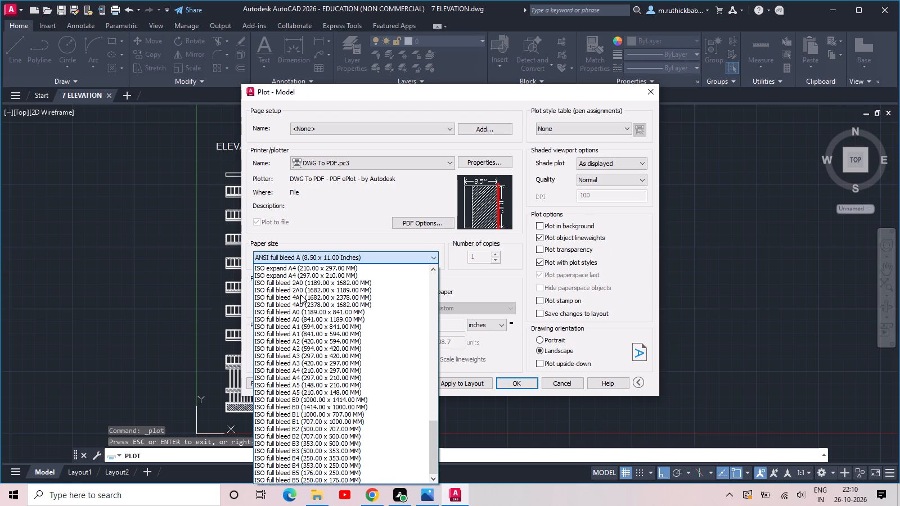
pyautogui.scroll(-2, 300, 295)
pyautogui.scroll(3, 300, 295)
pyautogui.scroll(-2, 300, 295)
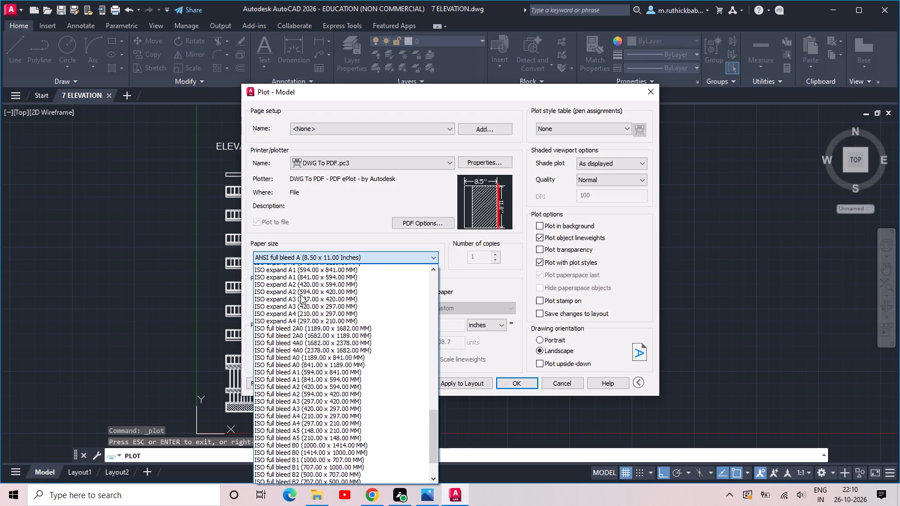
pyautogui.scroll(-6, 300, 295)
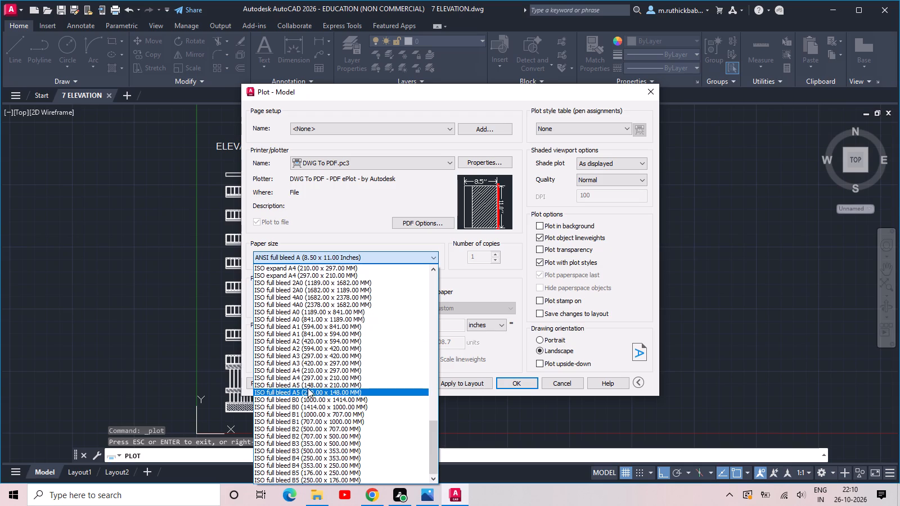
pyautogui.click(310, 377)
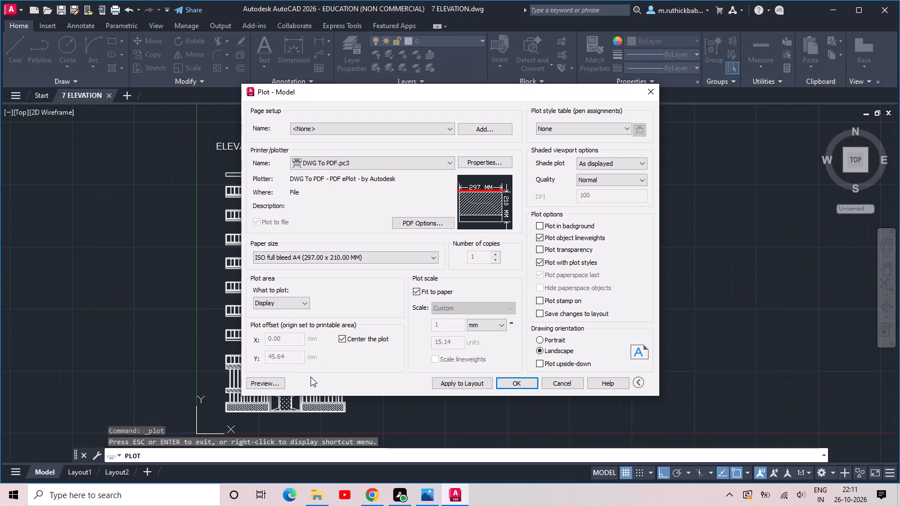
pyautogui.scroll(-1, 310, 377)
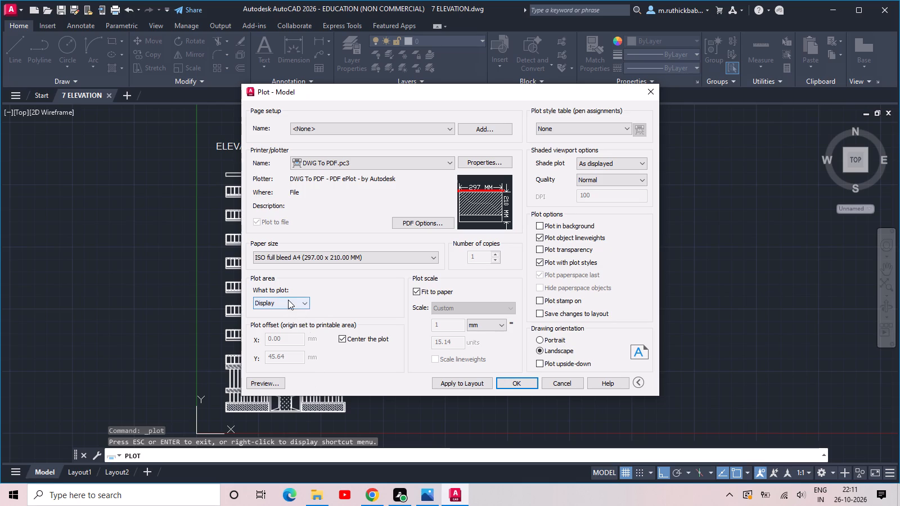
# Set the plot area to a Window enclosing the whole elevation and its title.
pyautogui.click(288, 300)
pyautogui.click(278, 333)
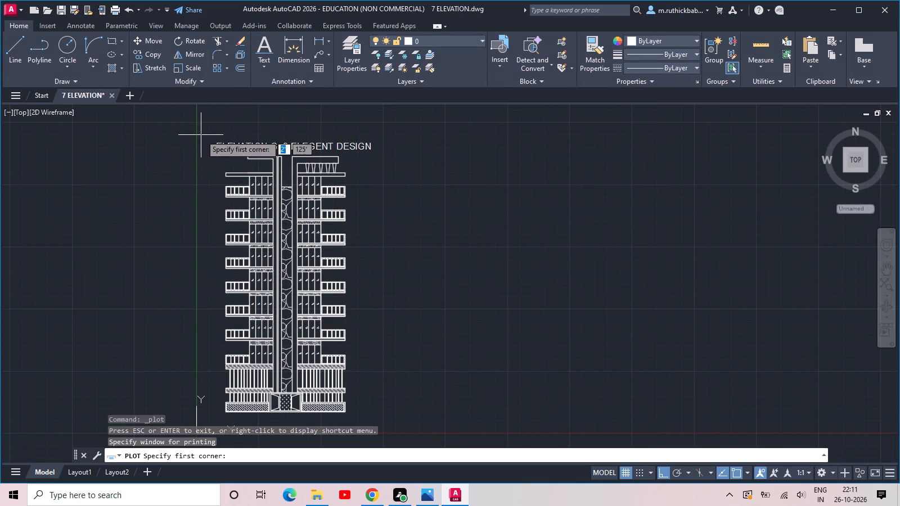
pyautogui.click(201, 135)
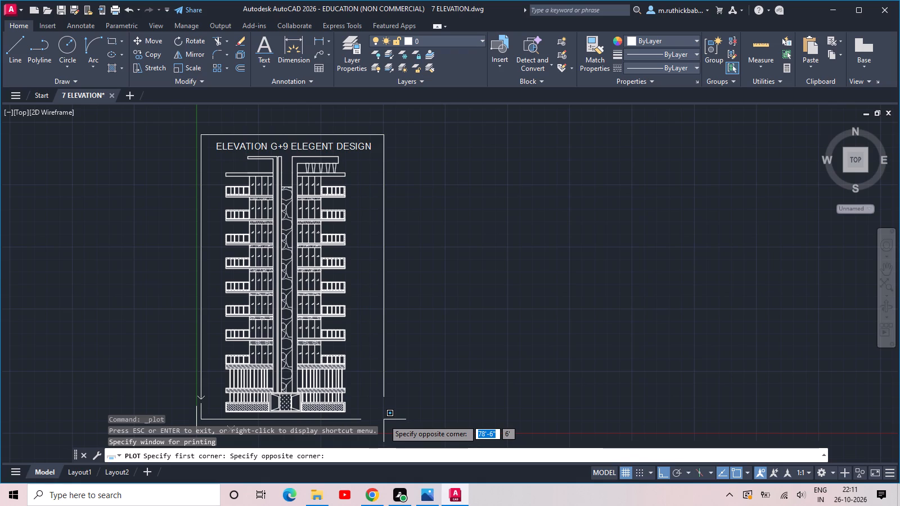
pyautogui.click(384, 419)
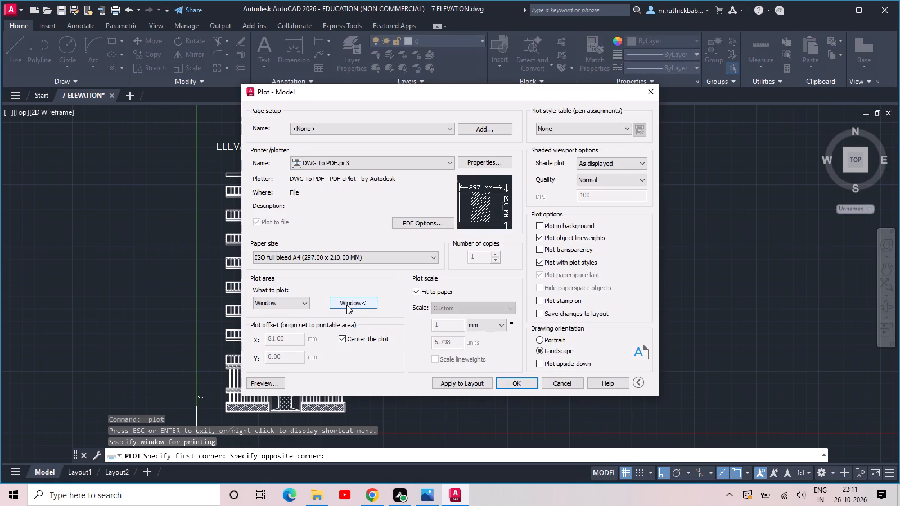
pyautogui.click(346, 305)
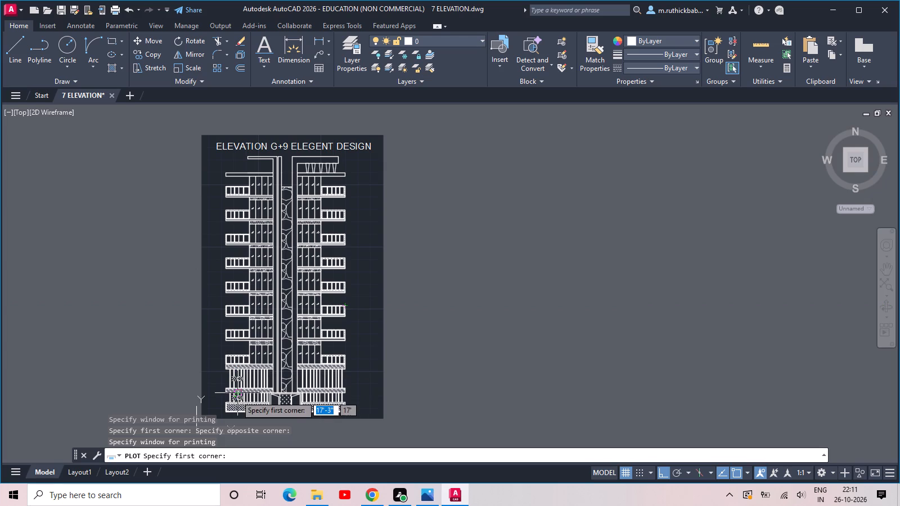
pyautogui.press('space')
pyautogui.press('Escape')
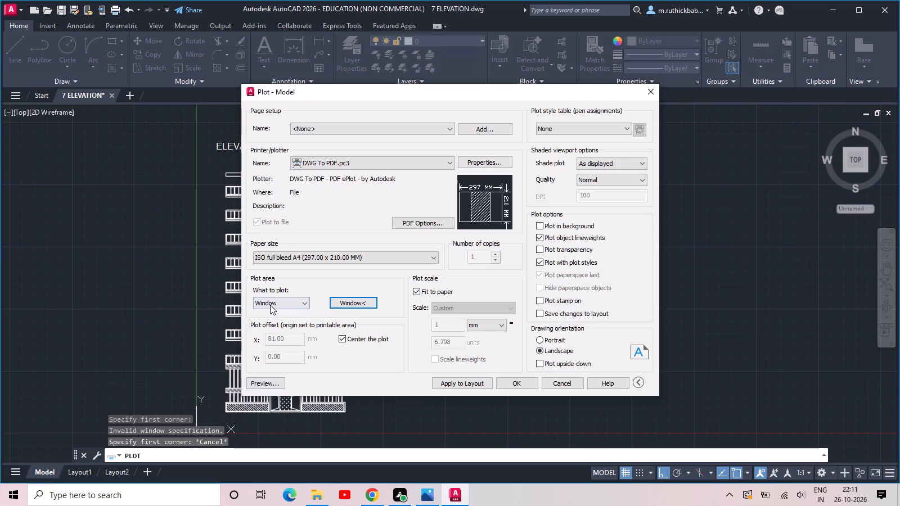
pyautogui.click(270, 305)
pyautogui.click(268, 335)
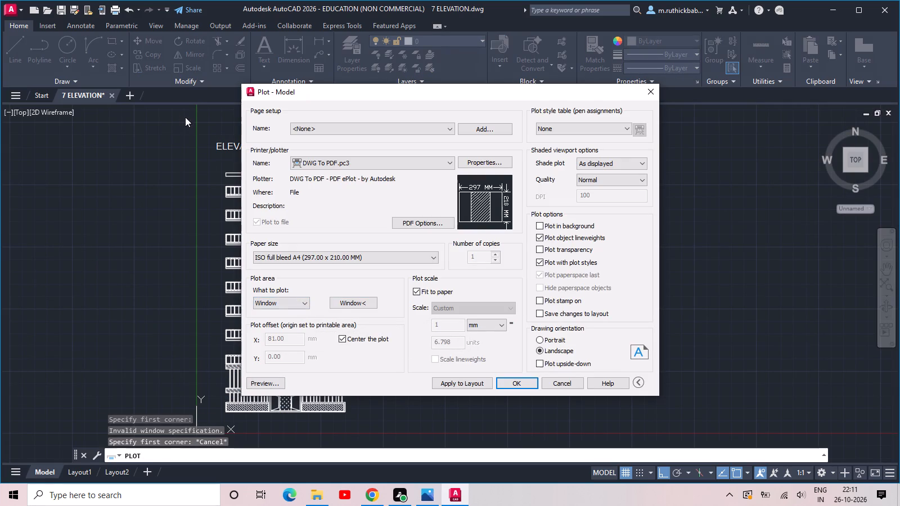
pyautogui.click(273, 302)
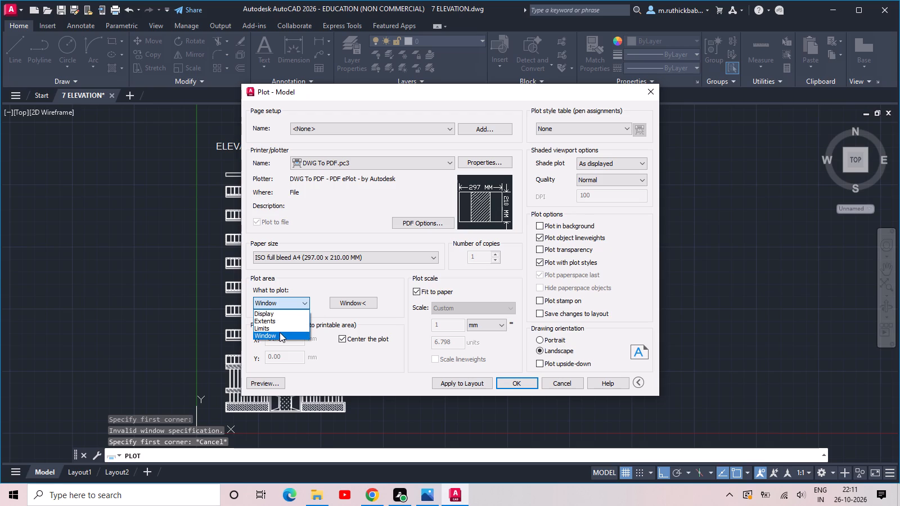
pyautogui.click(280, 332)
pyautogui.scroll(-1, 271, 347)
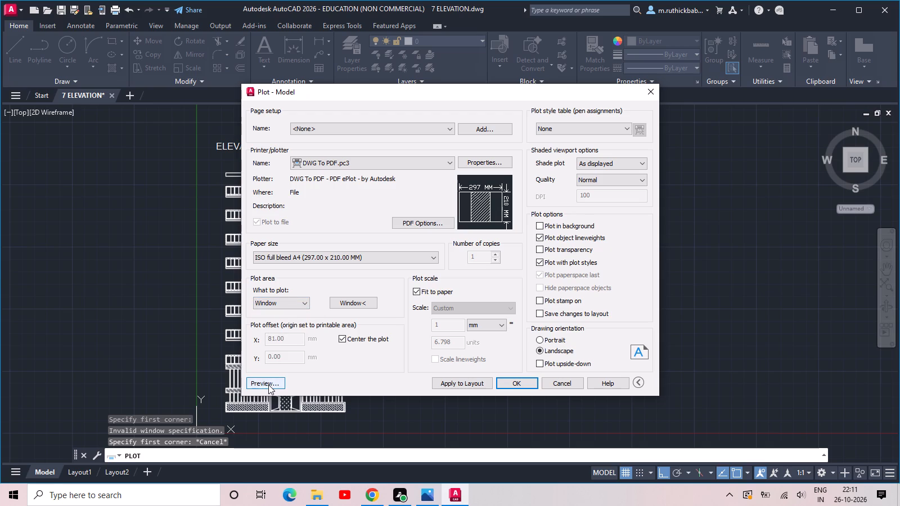
# Preview how the windowed elevation fits on the A4 landscape sheet, and return to the plot settings.
pyautogui.click(268, 385)
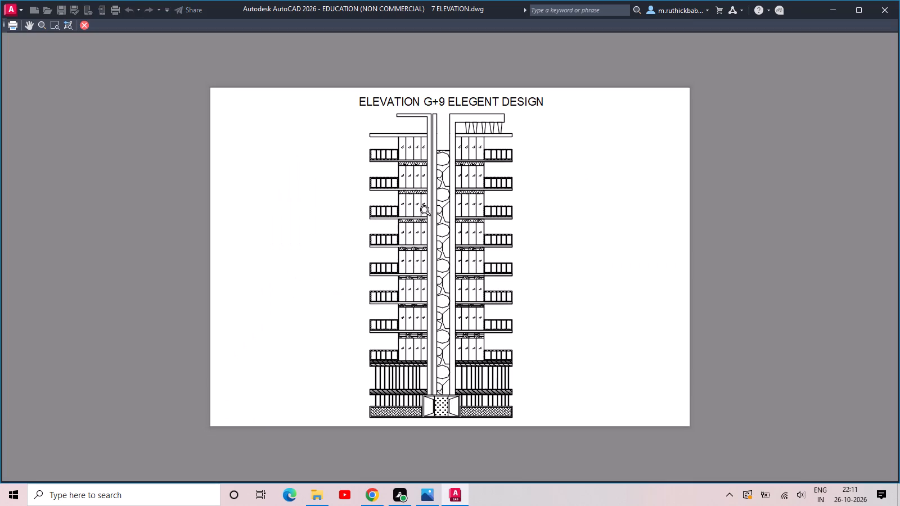
pyautogui.click(84, 23)
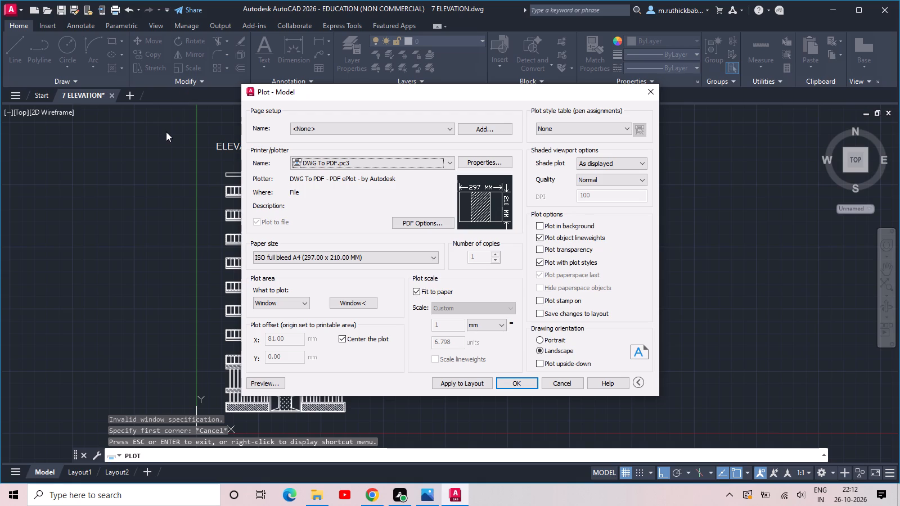
# Plot the elevation to PDF, saving it as 7 ELEVATION-Model.pdf in the Documents folder.
pyautogui.scroll(-1, 166, 132)
pyautogui.click(506, 383)
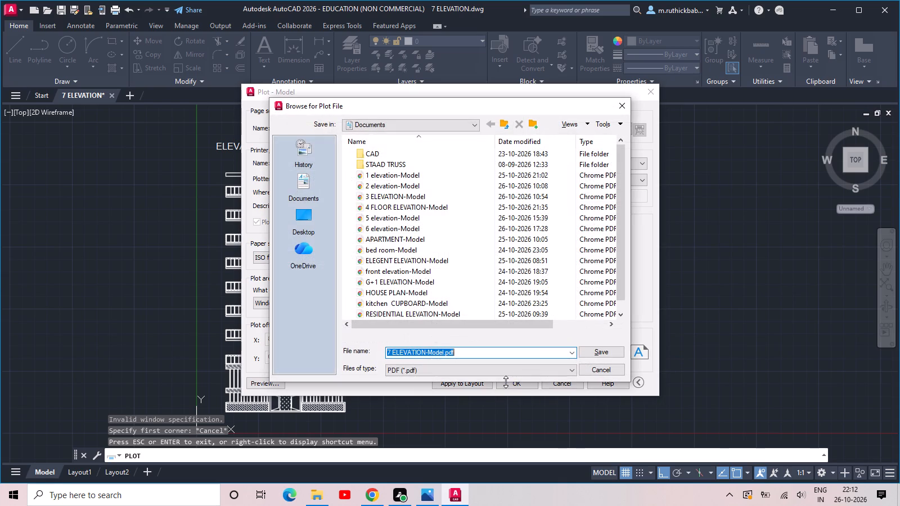
pyautogui.click(589, 349)
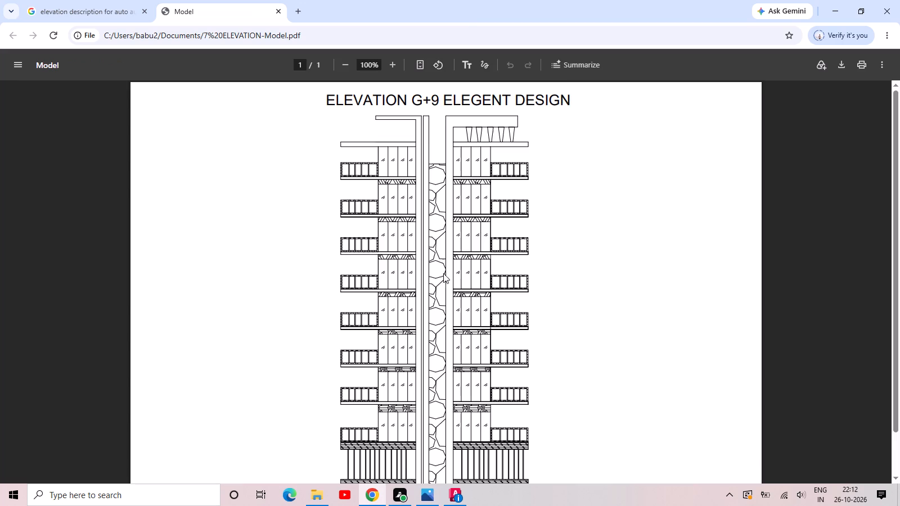
# Look over the plotted PDF in Chrome down to the building's base, and return to the AutoCAD drawing, dismissing the plot notification.
pyautogui.scroll(-1, 412, 159)
pyautogui.scroll(-1, 318, 128)
pyautogui.scroll(-2, 254, 140)
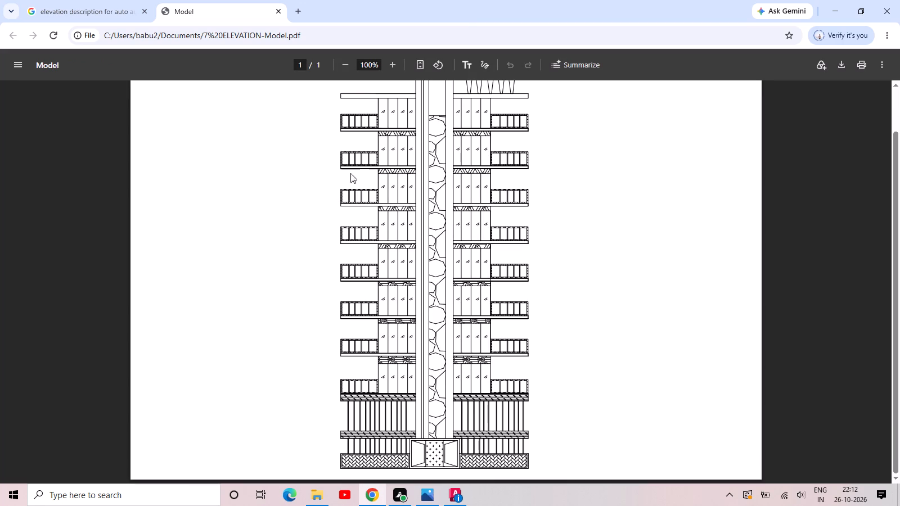
pyautogui.scroll(1, 383, 181)
pyautogui.click(454, 497)
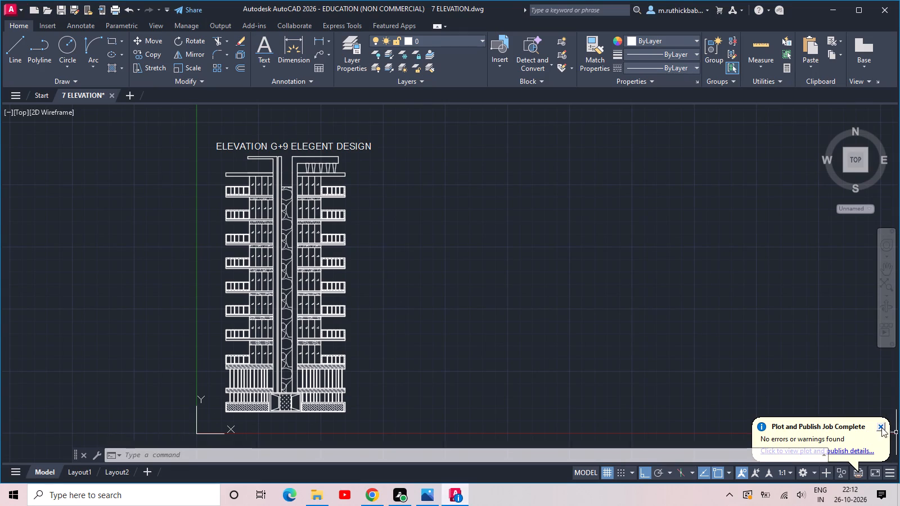
pyautogui.click(881, 428)
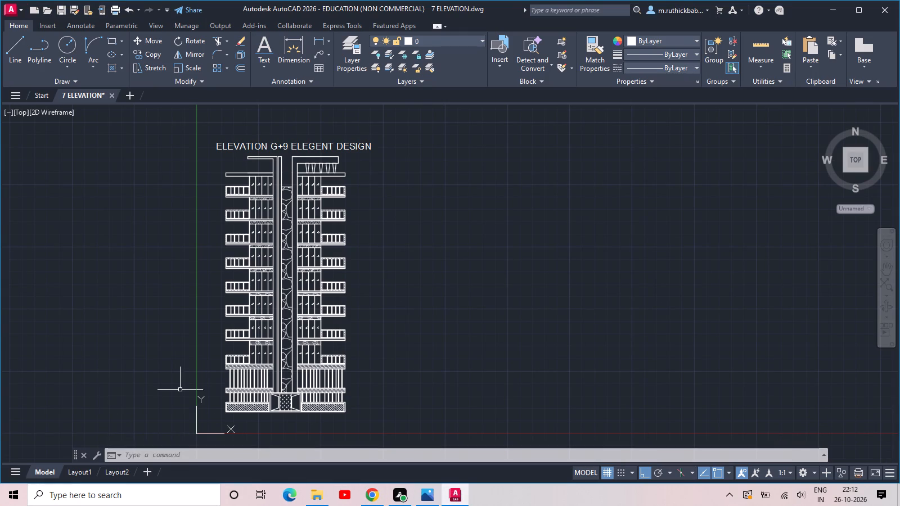
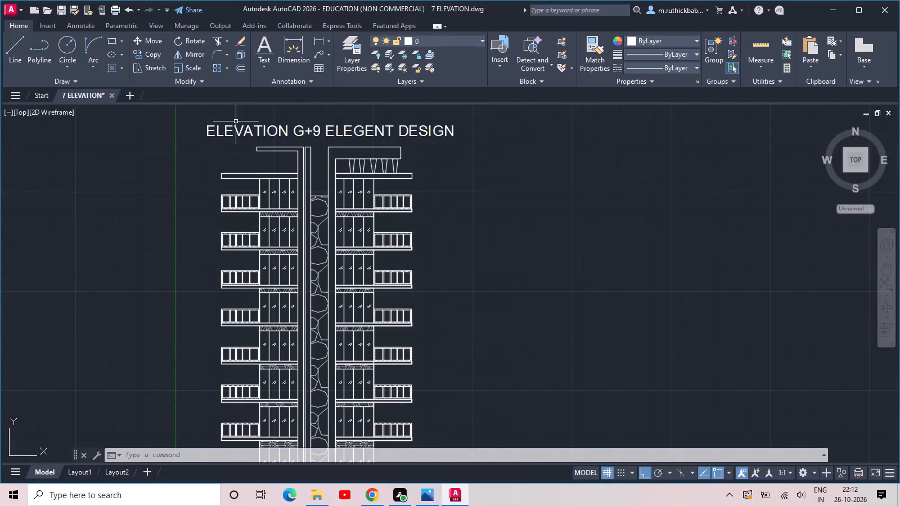
# Start single-line text about 10" high with 0 rotation just right of the building, and place the label 1 at the first floor.
pyautogui.click(267, 46)
pyautogui.moveTo(421, 206); pyautogui.dragTo(419, 200, button='middle')
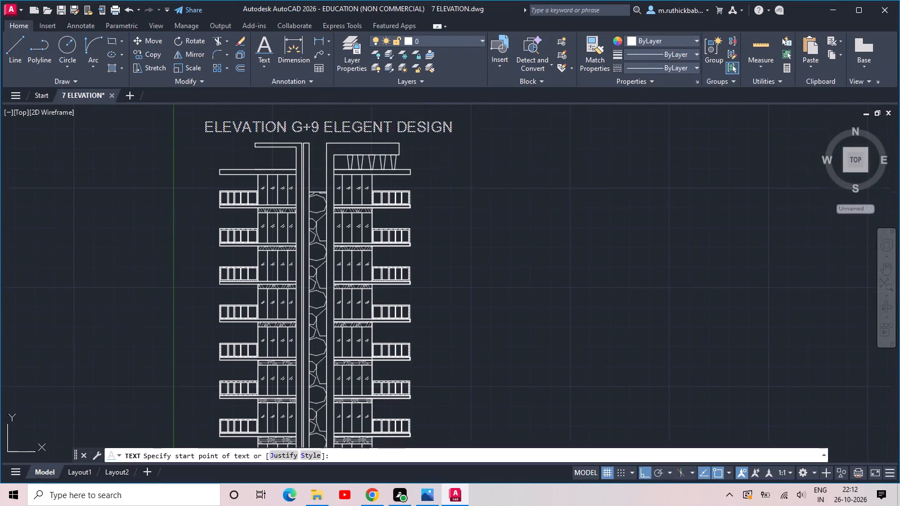
pyautogui.moveTo(419, 200); pyautogui.dragTo(409, 177, button='middle')
pyautogui.scroll(-2, 404, 189)
pyautogui.scroll(4, 414, 302)
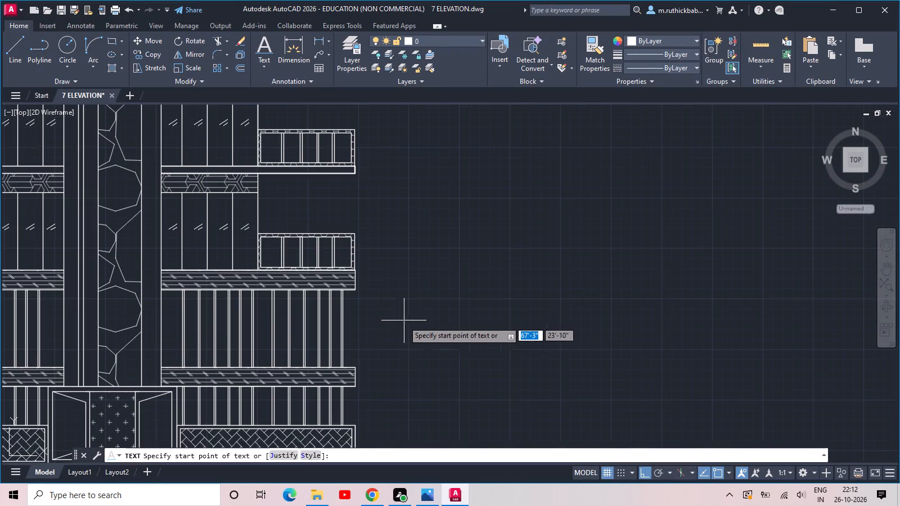
pyautogui.moveTo(391, 333); pyautogui.dragTo(394, 283, button='middle')
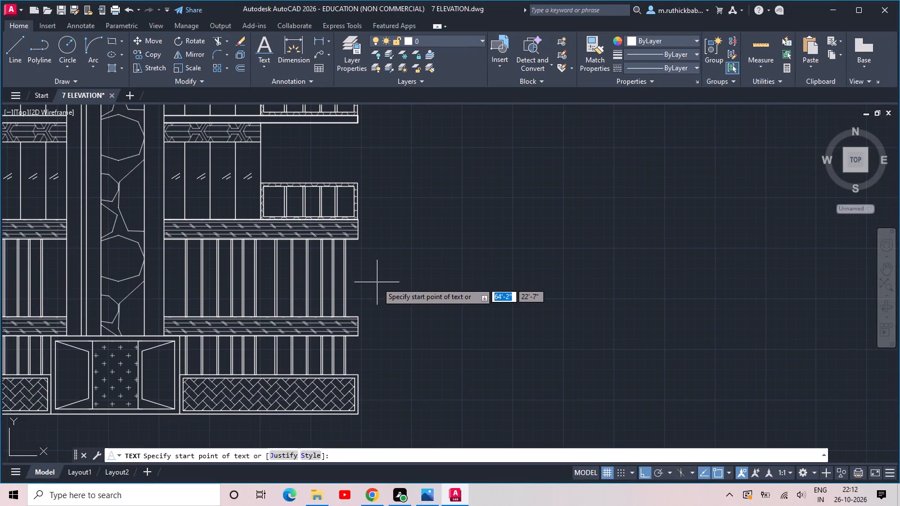
pyautogui.click(377, 291)
pyautogui.click(376, 283)
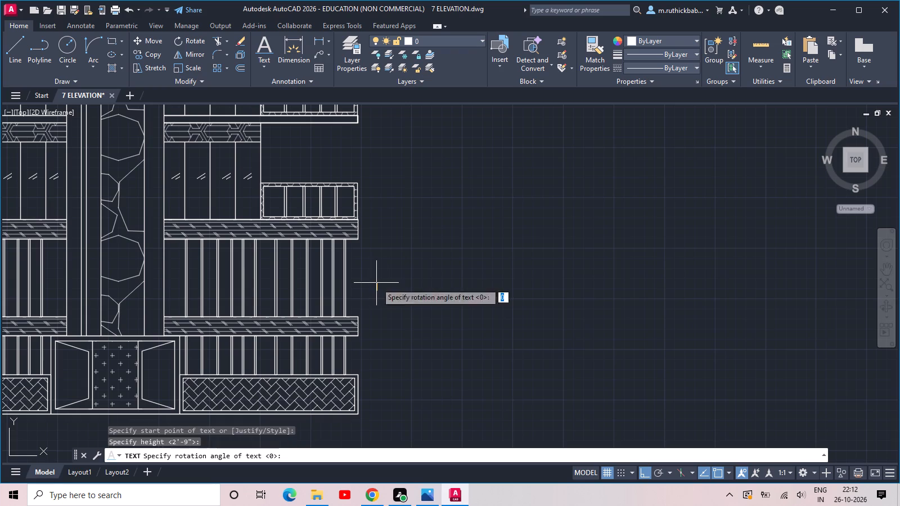
pyautogui.click(560, 295)
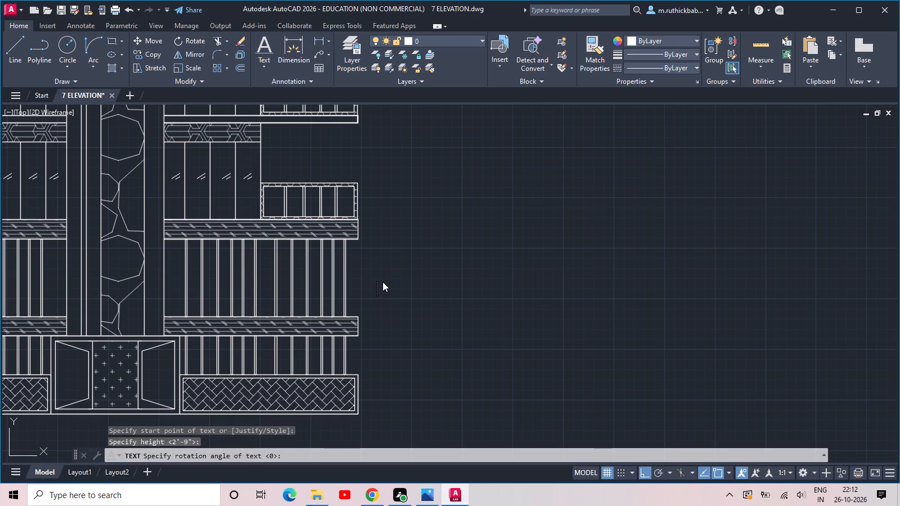
pyautogui.press('1')
# Add the floor labels 2 and 3 beside the next two floors up the building's right side.
pyautogui.click(372, 149)
pyautogui.press('1')
pyautogui.moveTo(372, 150); pyautogui.dragTo(375, 173, button='middle')
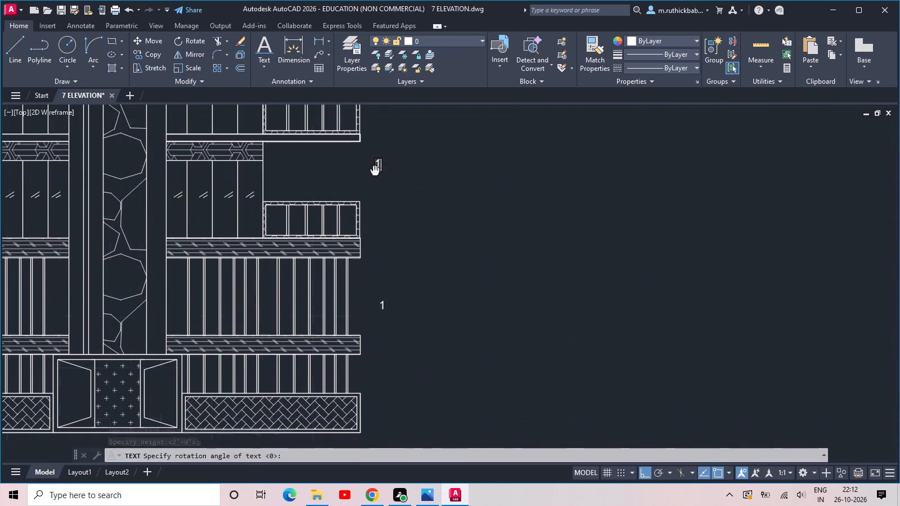
pyautogui.moveTo(375, 173); pyautogui.dragTo(392, 264, button='middle')
pyautogui.press('BackSpace')
pyautogui.press('2')
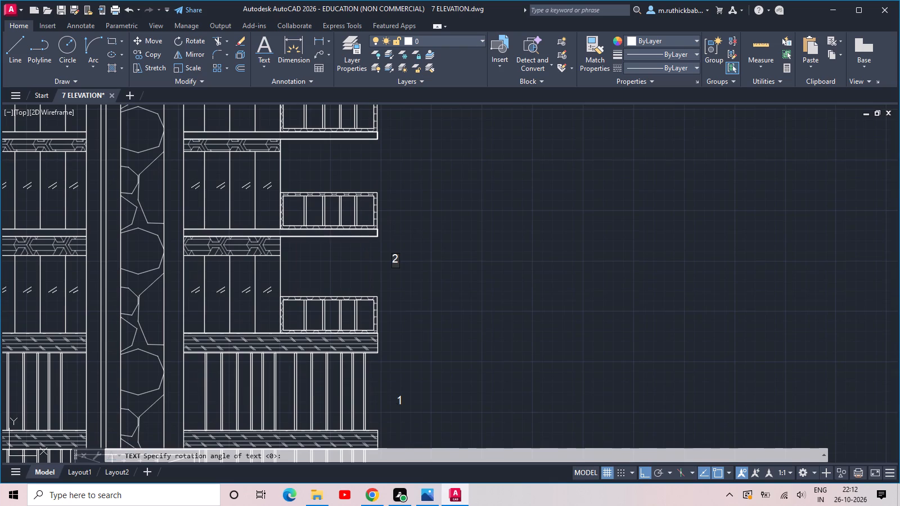
pyautogui.click(382, 169)
pyautogui.press('3')
# Add the floor labels 4 and 5 beside the following two floors, continuing the column above label 3.
pyautogui.moveTo(390, 174); pyautogui.dragTo(429, 362, button='middle')
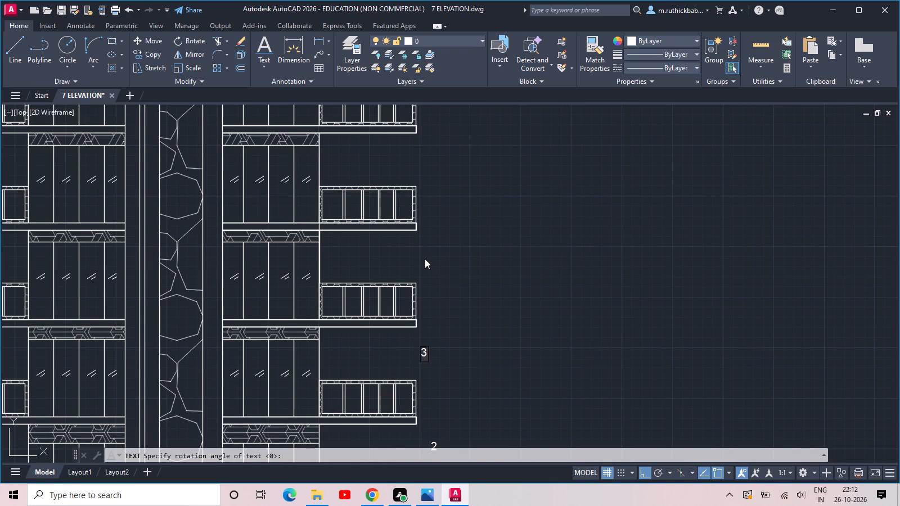
pyautogui.click(424, 255)
pyautogui.press('3')
pyautogui.press('BackSpace')
pyautogui.press('4')
pyautogui.click(420, 159)
pyautogui.press('5')
# Add the floor labels 6 and 7 beside the next two floors, continuing the column above label 5.
pyautogui.moveTo(425, 139); pyautogui.dragTo(445, 282, button='middle')
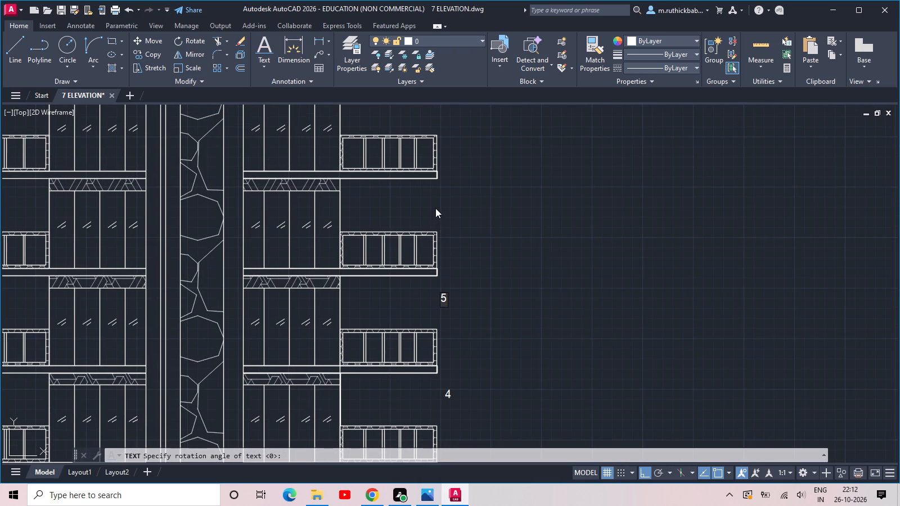
pyautogui.click(435, 208)
pyautogui.click(443, 204)
pyautogui.press('6')
pyautogui.moveTo(451, 190); pyautogui.dragTo(474, 286, button='middle')
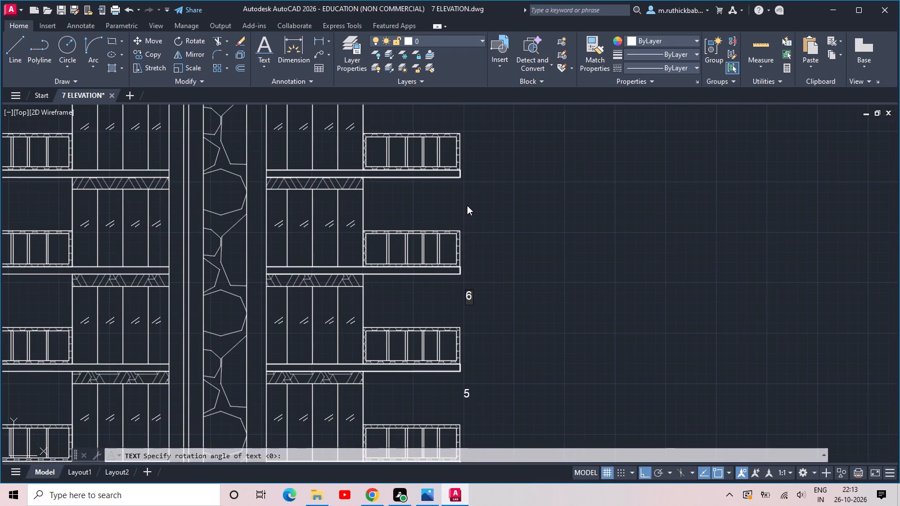
pyautogui.click(467, 205)
pyautogui.press('7')
# Add the floor labels 8 and 9 beside the two topmost floors, completing the column of numbers.
pyautogui.moveTo(470, 208); pyautogui.dragTo(493, 334, button='middle')
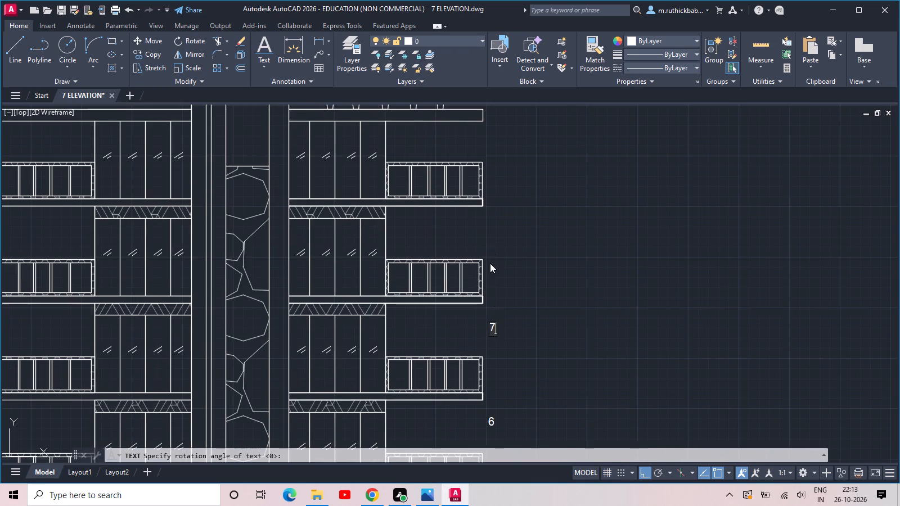
pyautogui.click(489, 230)
pyautogui.press('8')
pyautogui.moveTo(504, 230); pyautogui.dragTo(514, 318, button='middle')
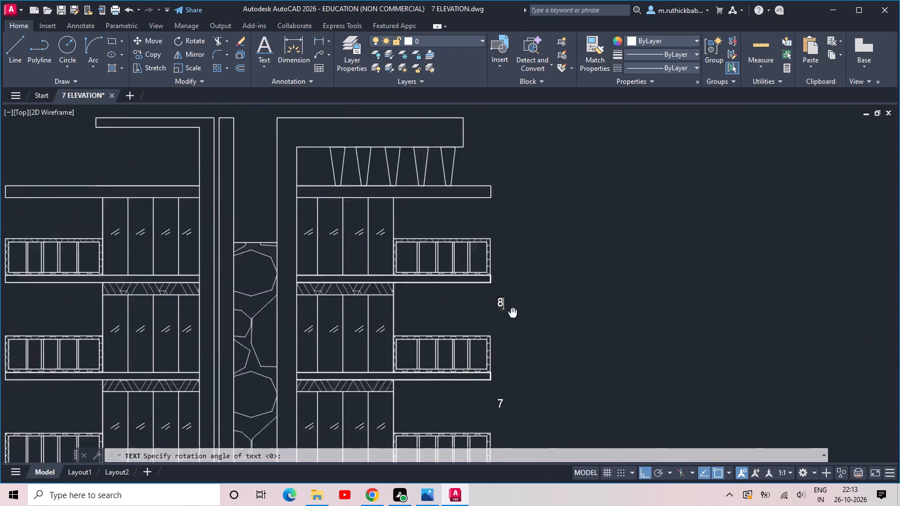
pyautogui.moveTo(514, 318); pyautogui.dragTo(516, 377, button='middle')
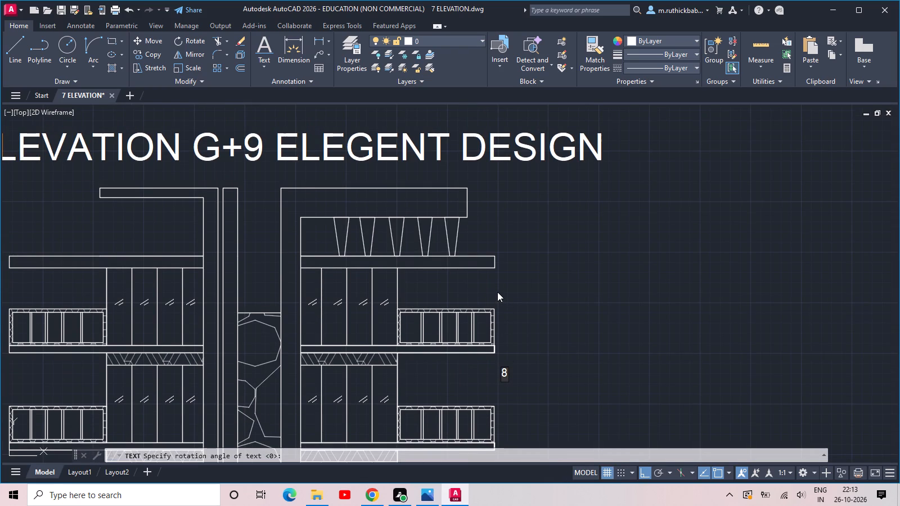
pyautogui.click(497, 292)
pyautogui.press('9')
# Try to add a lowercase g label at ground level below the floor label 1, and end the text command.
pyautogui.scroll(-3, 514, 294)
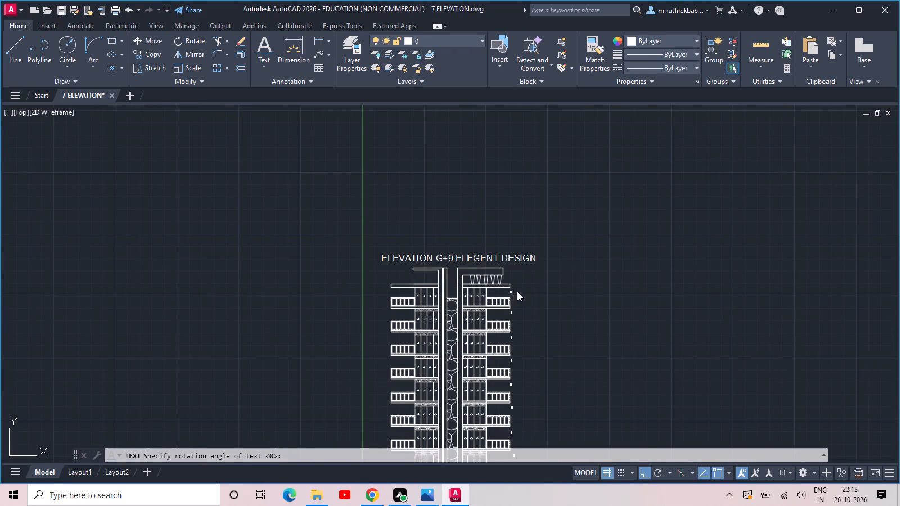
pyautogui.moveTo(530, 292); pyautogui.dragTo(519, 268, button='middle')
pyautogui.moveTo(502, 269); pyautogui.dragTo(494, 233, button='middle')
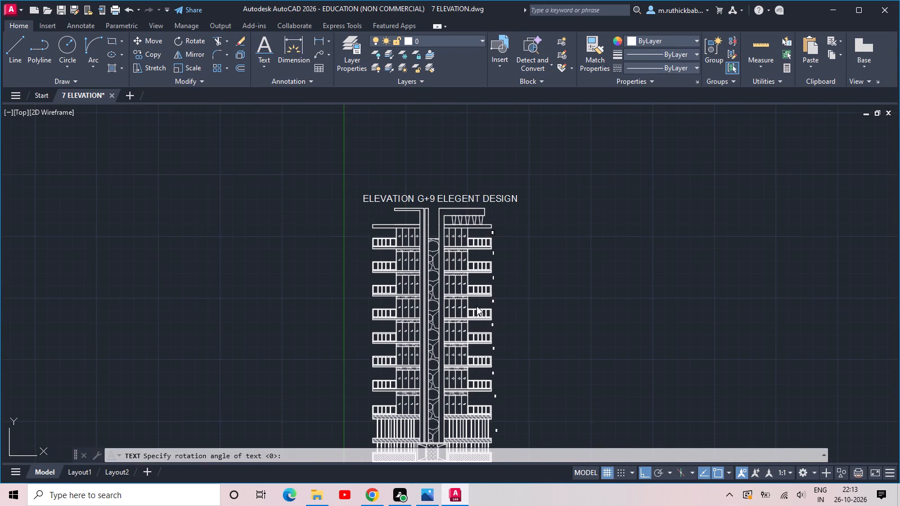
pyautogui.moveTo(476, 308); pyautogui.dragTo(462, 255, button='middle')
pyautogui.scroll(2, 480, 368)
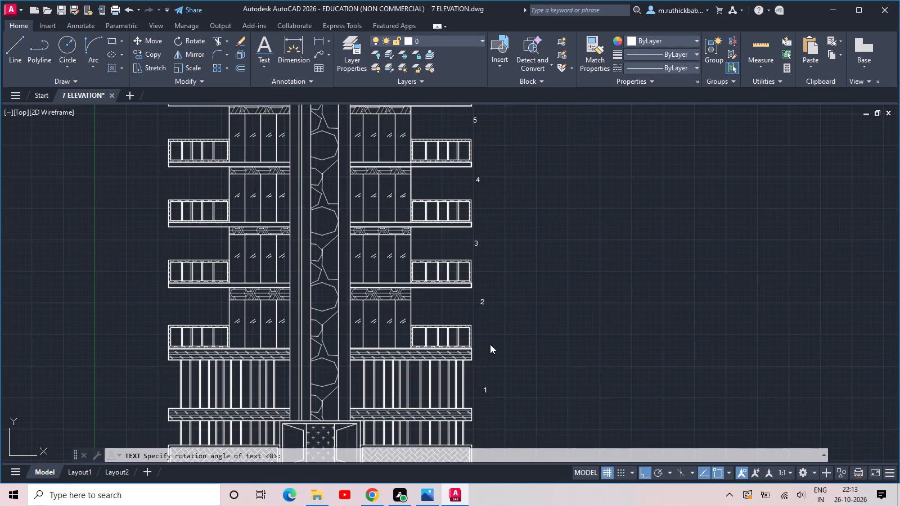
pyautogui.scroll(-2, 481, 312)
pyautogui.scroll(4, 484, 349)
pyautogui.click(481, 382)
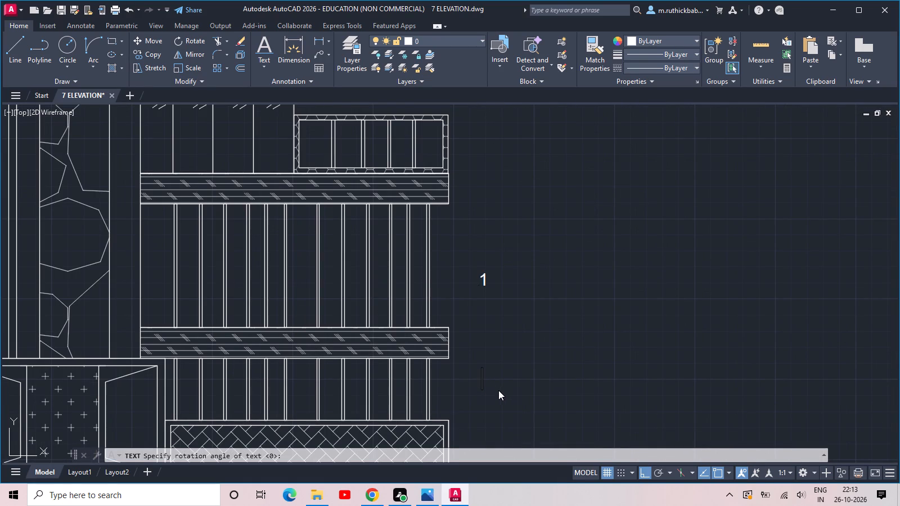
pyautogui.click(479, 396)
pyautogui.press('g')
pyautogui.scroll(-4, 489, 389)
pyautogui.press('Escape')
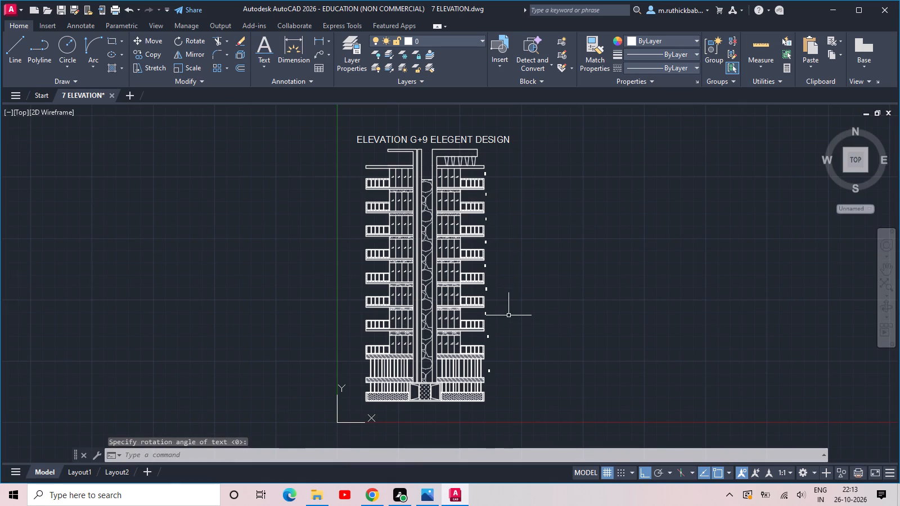
# Place the single-line text label G beside the ground floor, below the floor label 1.
pyautogui.scroll(3, 489, 389)
pyautogui.press('space')
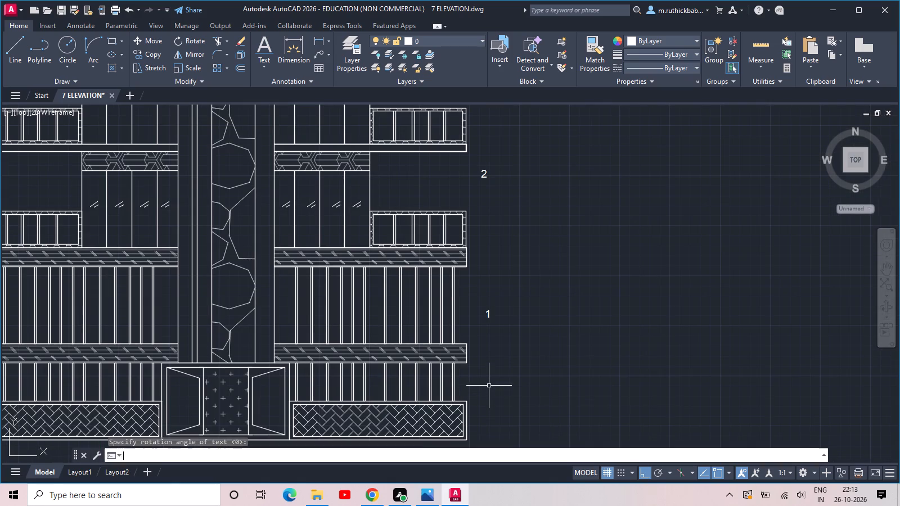
pyautogui.press('space')
pyautogui.press('space')
pyautogui.scroll(-4, 488, 363)
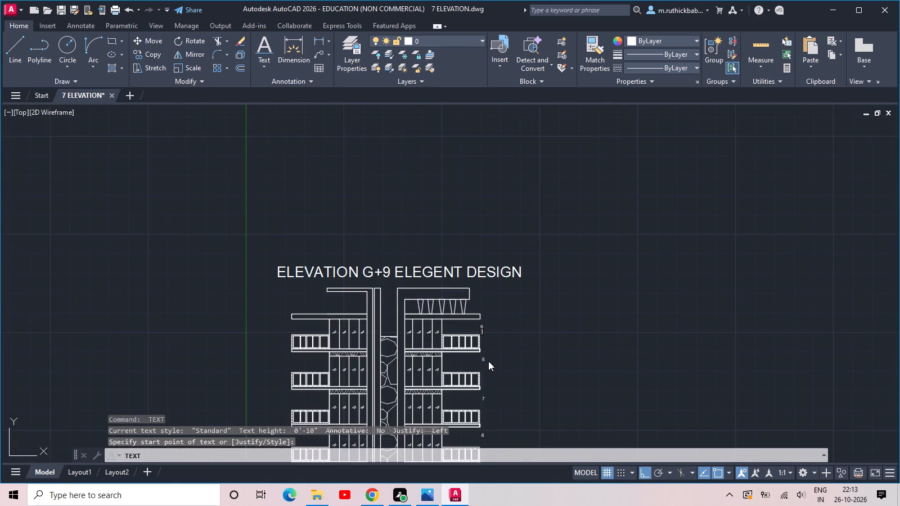
pyautogui.scroll(-1, 488, 361)
pyautogui.moveTo(493, 408); pyautogui.dragTo(472, 273, button='middle')
pyautogui.scroll(6, 484, 350)
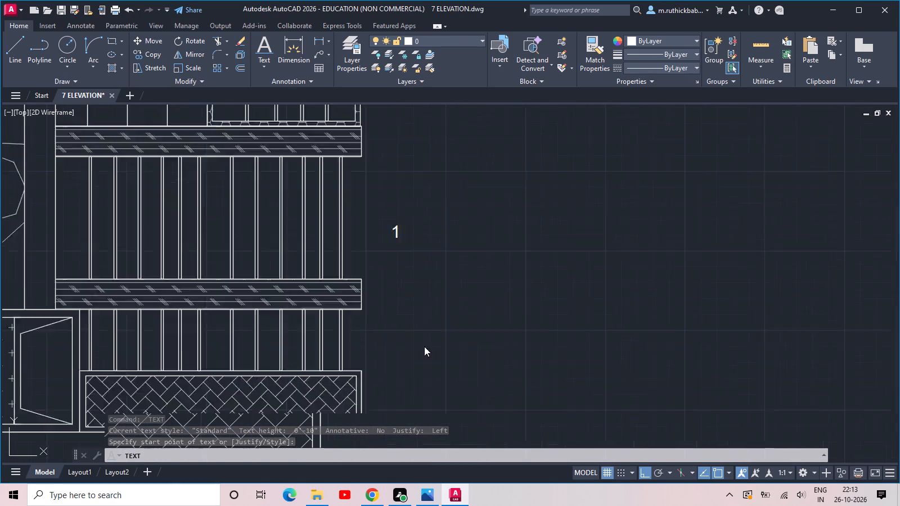
pyautogui.click(376, 338)
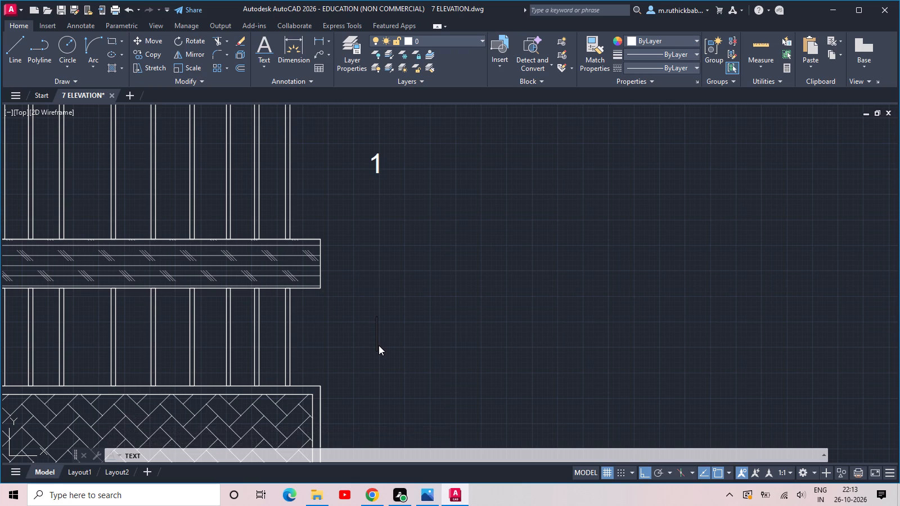
pyautogui.write('G')
pyautogui.press('space')
pyautogui.press('Return')
pyautogui.press('Return')
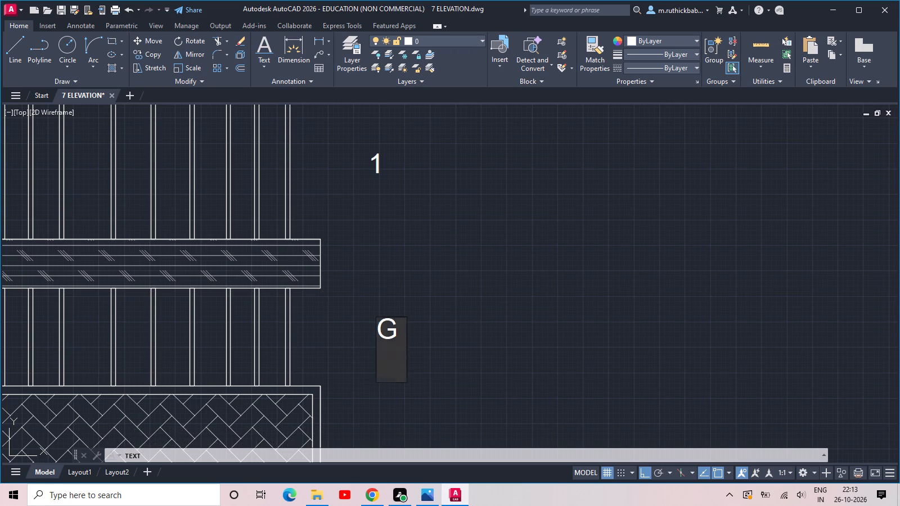
# Insert the Trees - Imperial block from the Architectural tool palette just left of the building's base, and close the palettes.
pyautogui.scroll(-5, 379, 345)
pyautogui.moveTo(349, 350); pyautogui.dragTo(453, 364, button='middle')
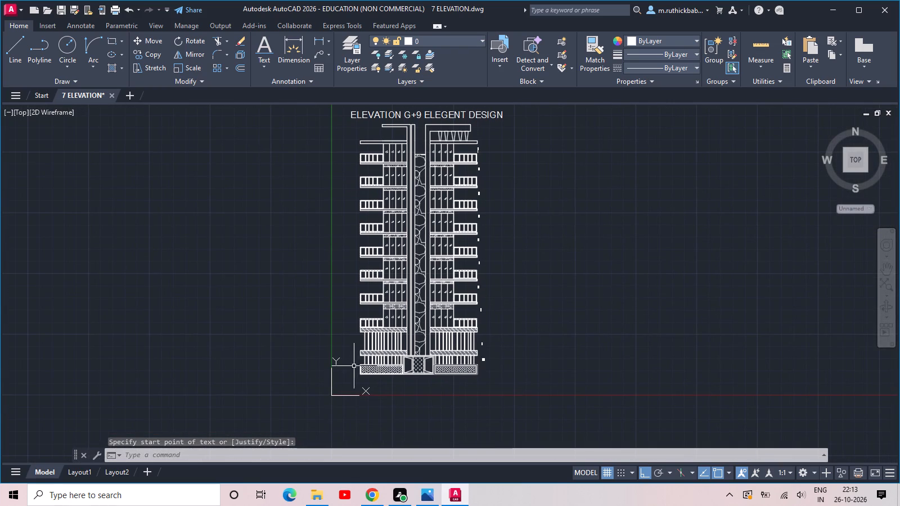
pyautogui.scroll(4, 353, 368)
pyautogui.scroll(-1, 375, 364)
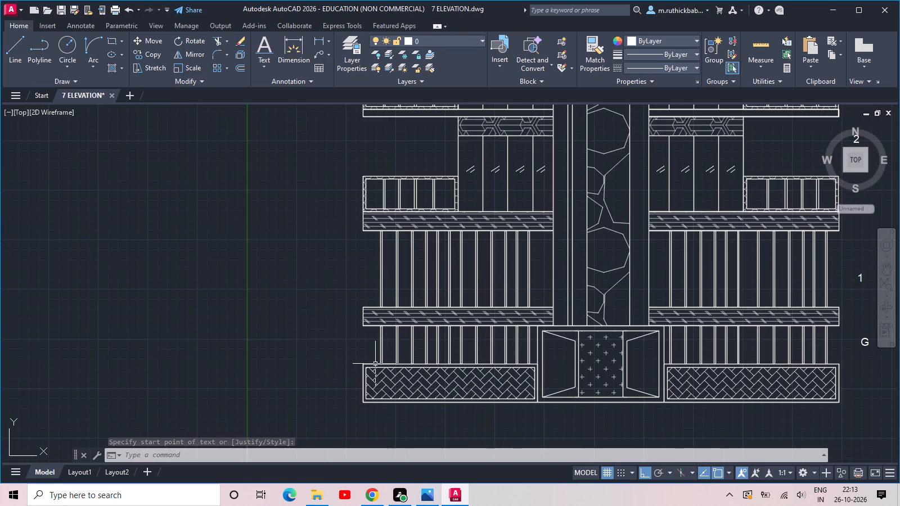
pyautogui.hotkey('ctrl', '3')
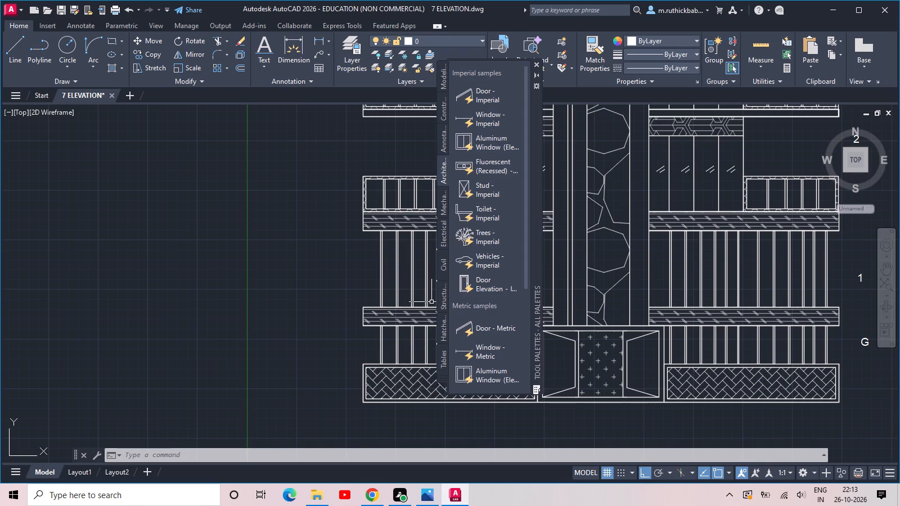
pyautogui.moveTo(474, 237); pyautogui.dragTo(310, 382)
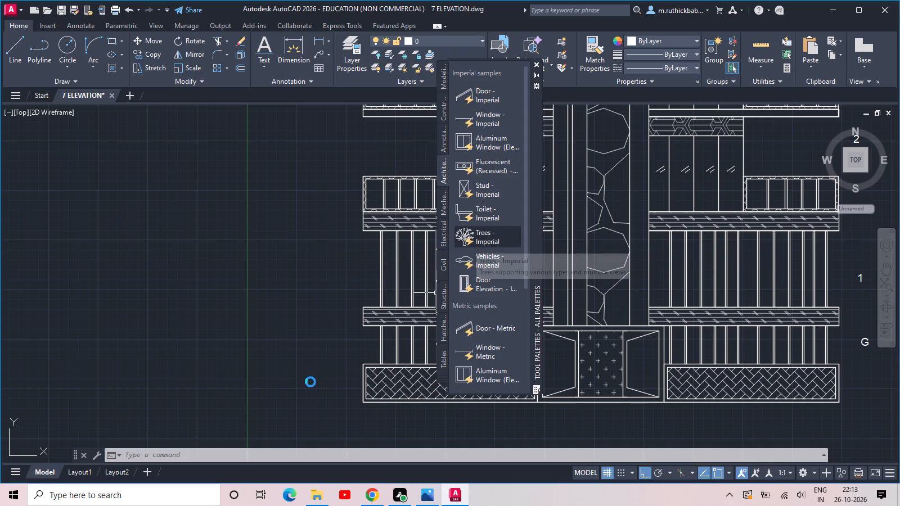
pyautogui.moveTo(310, 382); pyautogui.dragTo(307, 377)
pyautogui.click(318, 383)
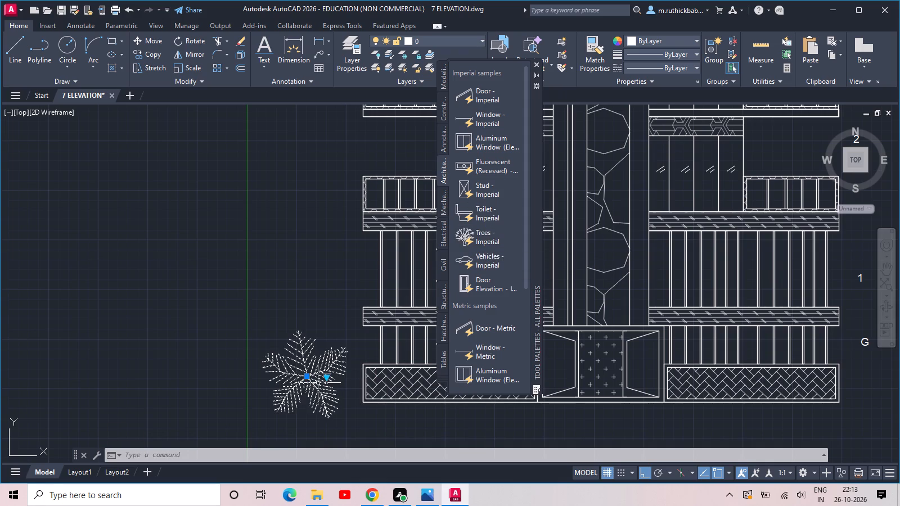
pyautogui.click(536, 62)
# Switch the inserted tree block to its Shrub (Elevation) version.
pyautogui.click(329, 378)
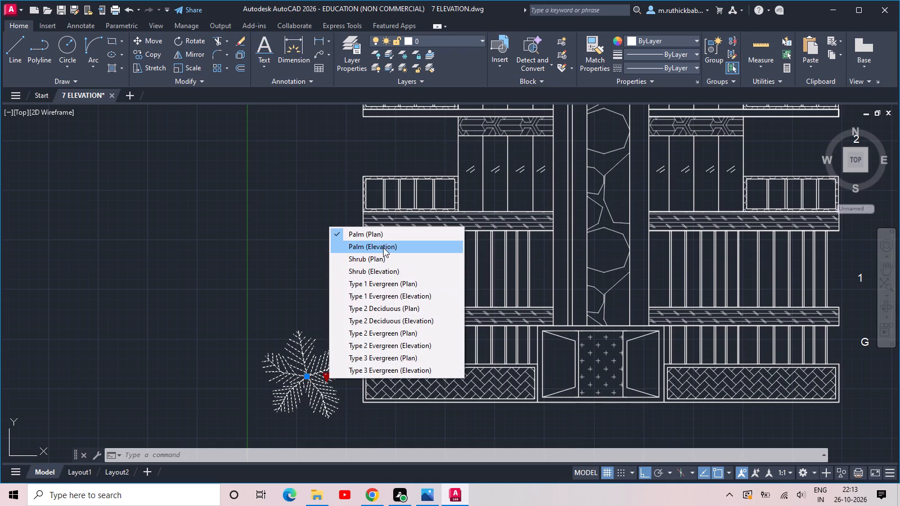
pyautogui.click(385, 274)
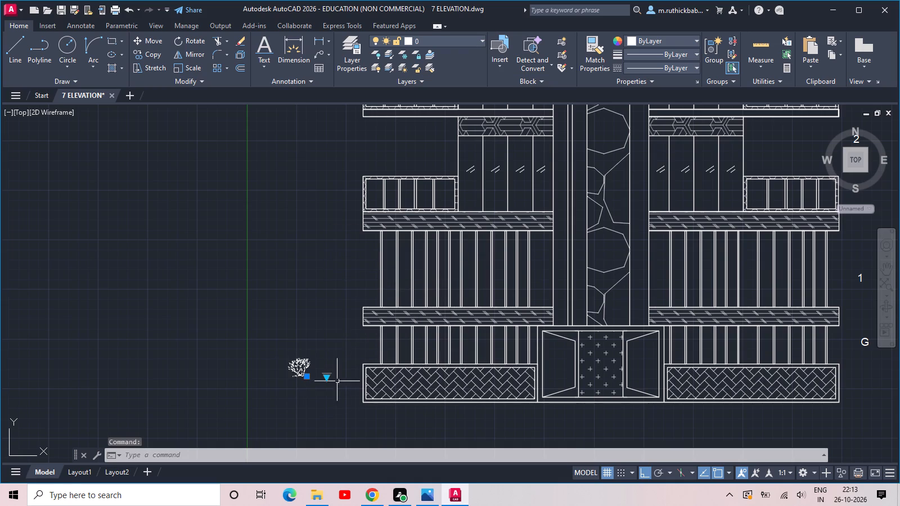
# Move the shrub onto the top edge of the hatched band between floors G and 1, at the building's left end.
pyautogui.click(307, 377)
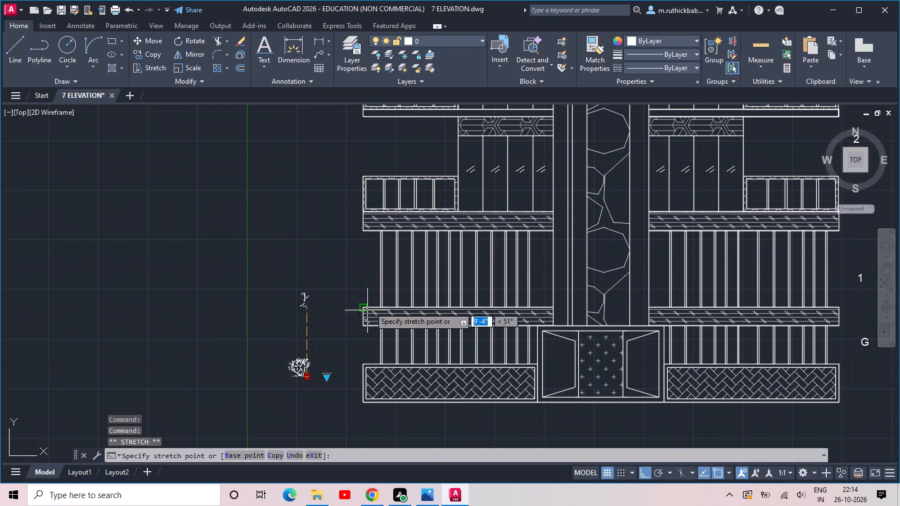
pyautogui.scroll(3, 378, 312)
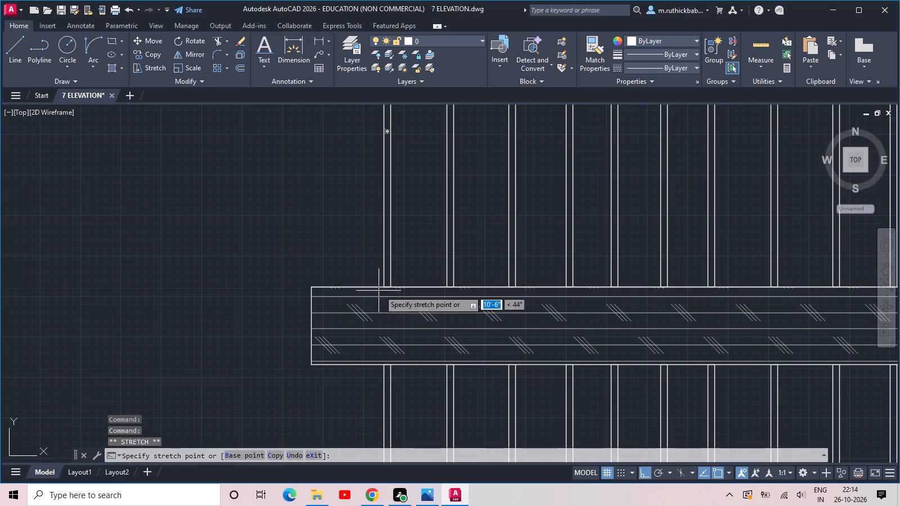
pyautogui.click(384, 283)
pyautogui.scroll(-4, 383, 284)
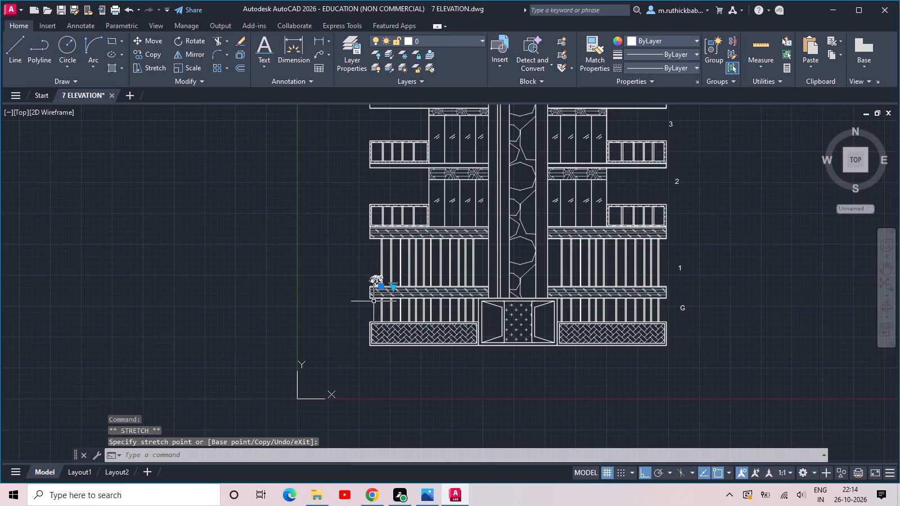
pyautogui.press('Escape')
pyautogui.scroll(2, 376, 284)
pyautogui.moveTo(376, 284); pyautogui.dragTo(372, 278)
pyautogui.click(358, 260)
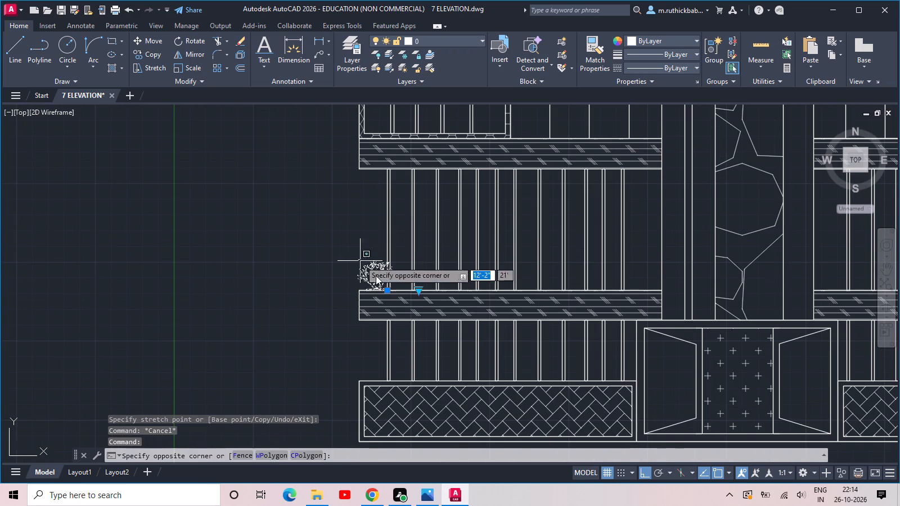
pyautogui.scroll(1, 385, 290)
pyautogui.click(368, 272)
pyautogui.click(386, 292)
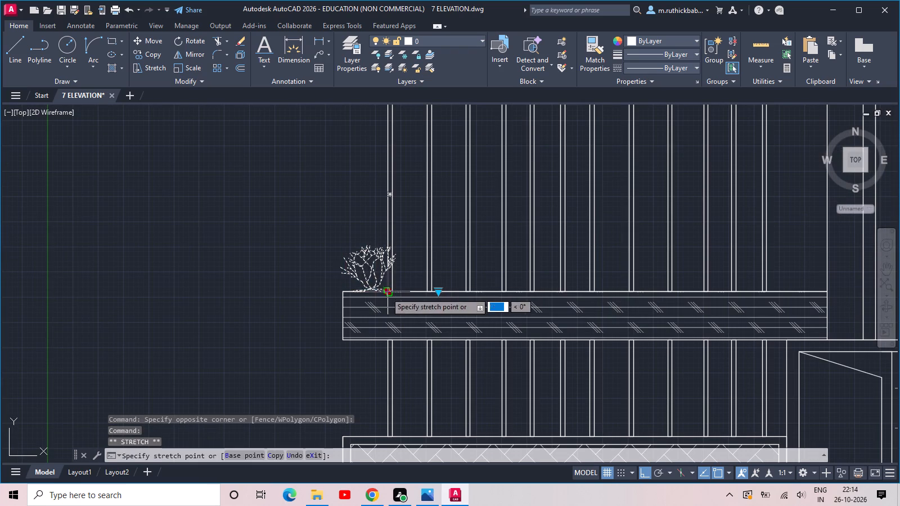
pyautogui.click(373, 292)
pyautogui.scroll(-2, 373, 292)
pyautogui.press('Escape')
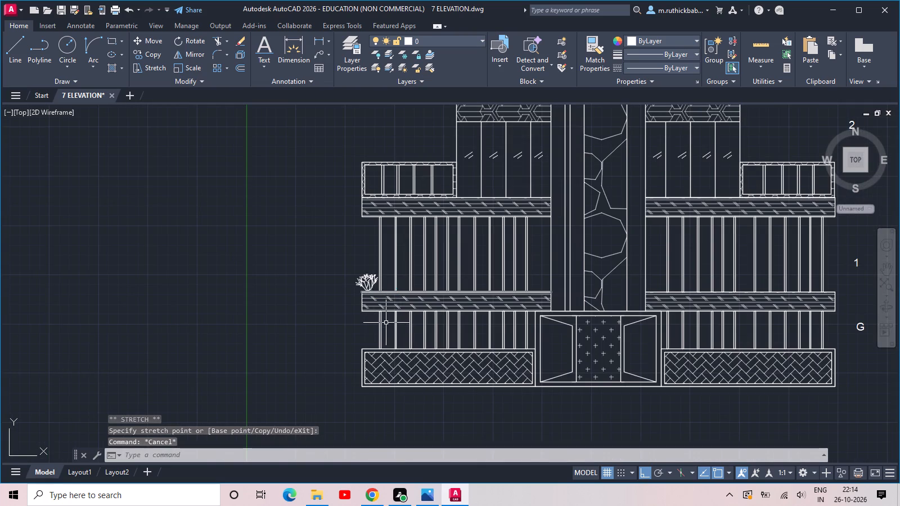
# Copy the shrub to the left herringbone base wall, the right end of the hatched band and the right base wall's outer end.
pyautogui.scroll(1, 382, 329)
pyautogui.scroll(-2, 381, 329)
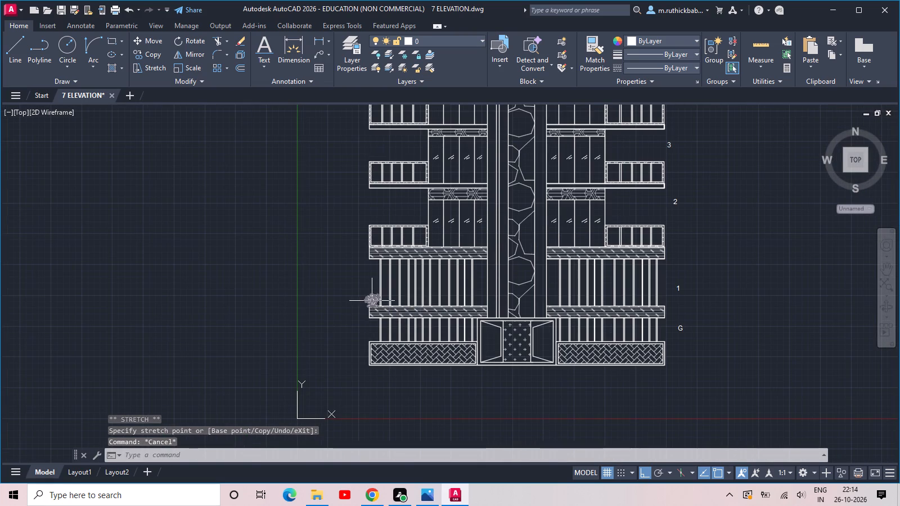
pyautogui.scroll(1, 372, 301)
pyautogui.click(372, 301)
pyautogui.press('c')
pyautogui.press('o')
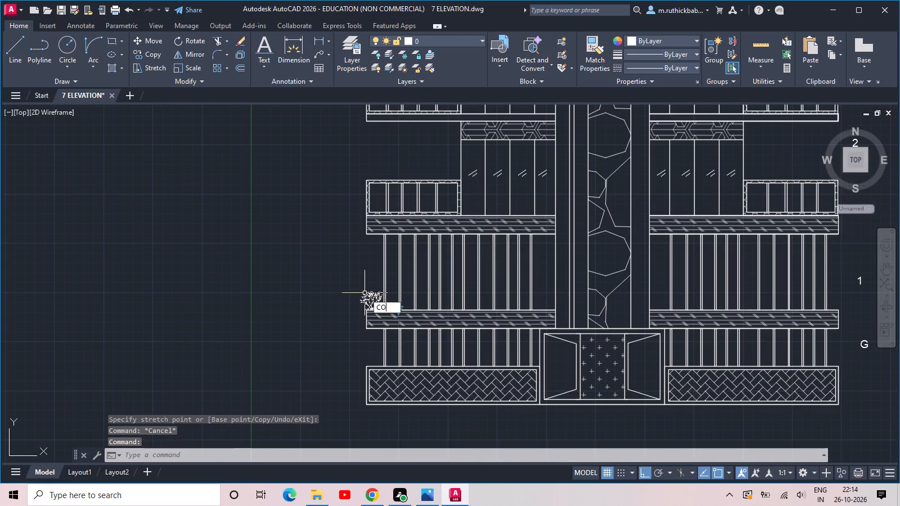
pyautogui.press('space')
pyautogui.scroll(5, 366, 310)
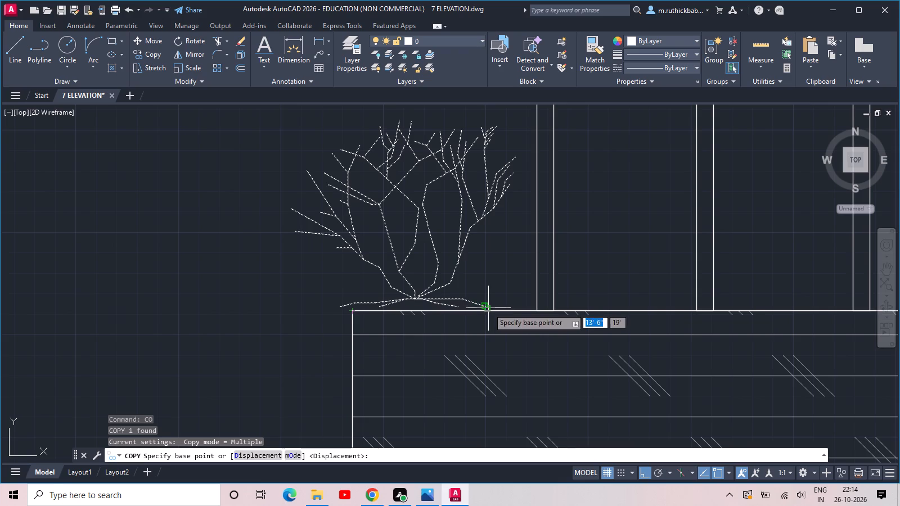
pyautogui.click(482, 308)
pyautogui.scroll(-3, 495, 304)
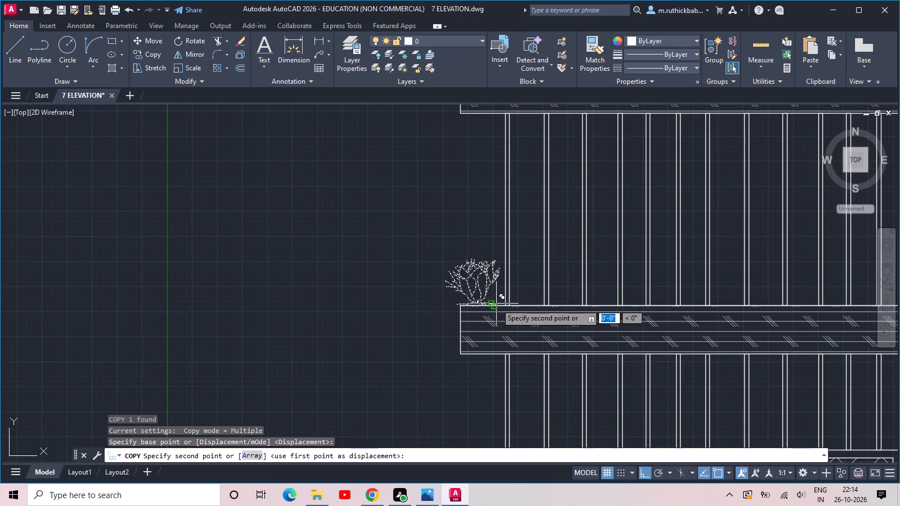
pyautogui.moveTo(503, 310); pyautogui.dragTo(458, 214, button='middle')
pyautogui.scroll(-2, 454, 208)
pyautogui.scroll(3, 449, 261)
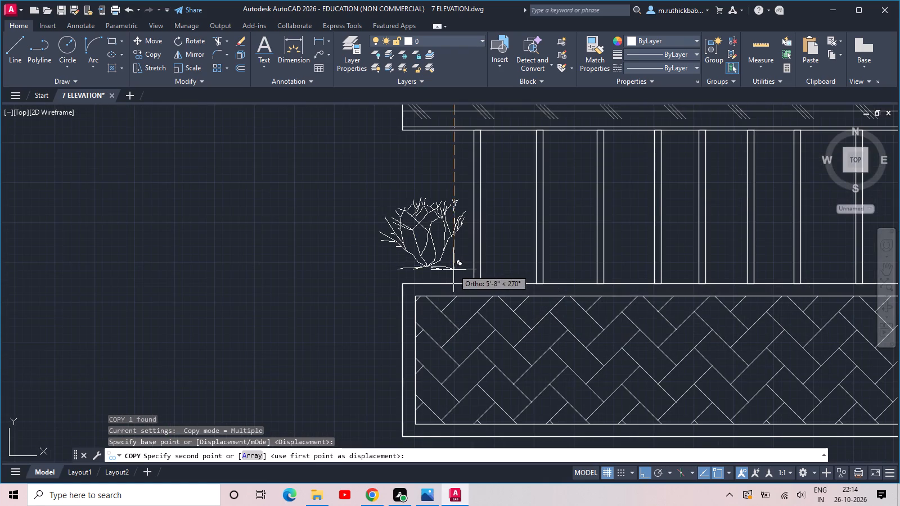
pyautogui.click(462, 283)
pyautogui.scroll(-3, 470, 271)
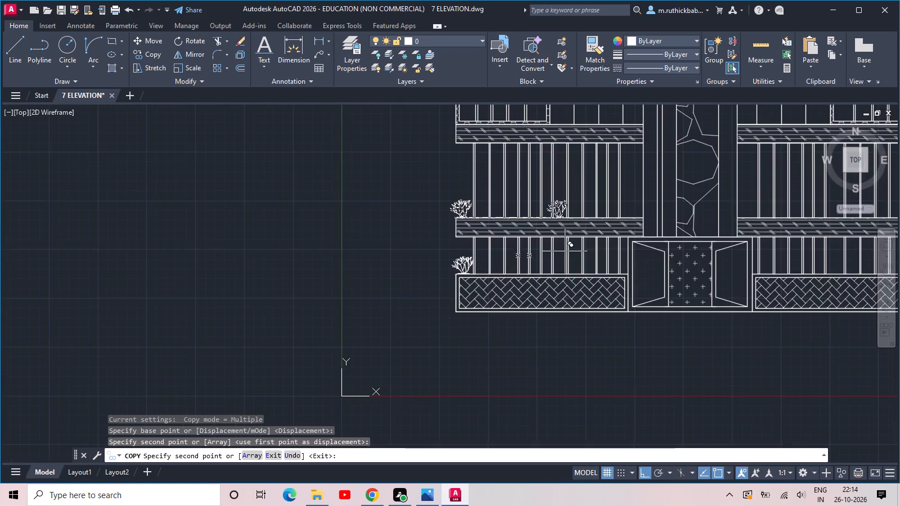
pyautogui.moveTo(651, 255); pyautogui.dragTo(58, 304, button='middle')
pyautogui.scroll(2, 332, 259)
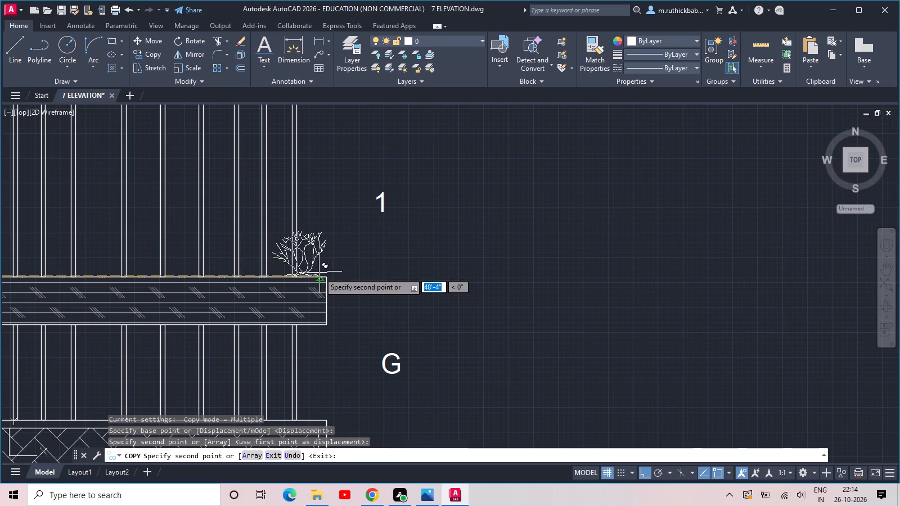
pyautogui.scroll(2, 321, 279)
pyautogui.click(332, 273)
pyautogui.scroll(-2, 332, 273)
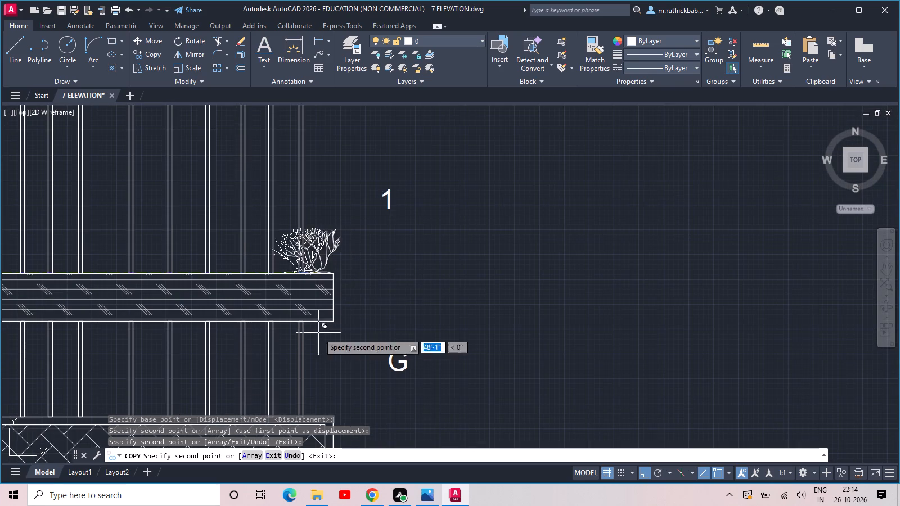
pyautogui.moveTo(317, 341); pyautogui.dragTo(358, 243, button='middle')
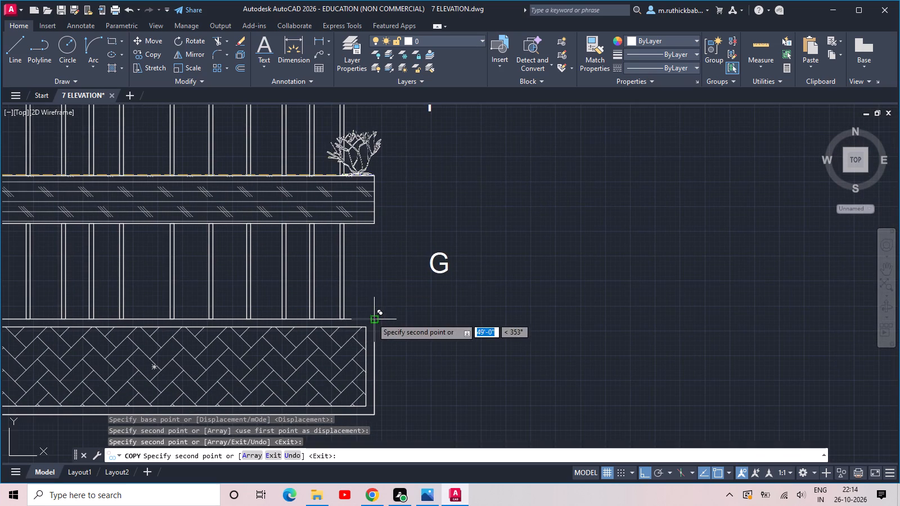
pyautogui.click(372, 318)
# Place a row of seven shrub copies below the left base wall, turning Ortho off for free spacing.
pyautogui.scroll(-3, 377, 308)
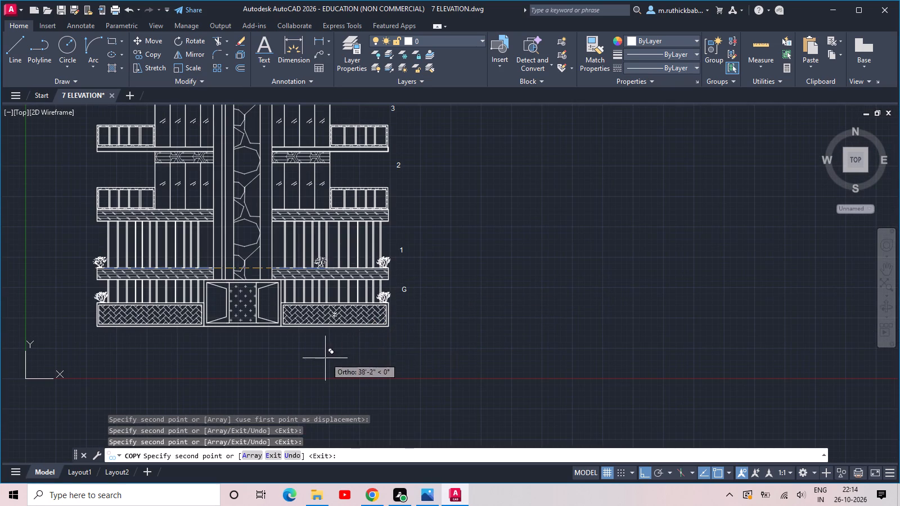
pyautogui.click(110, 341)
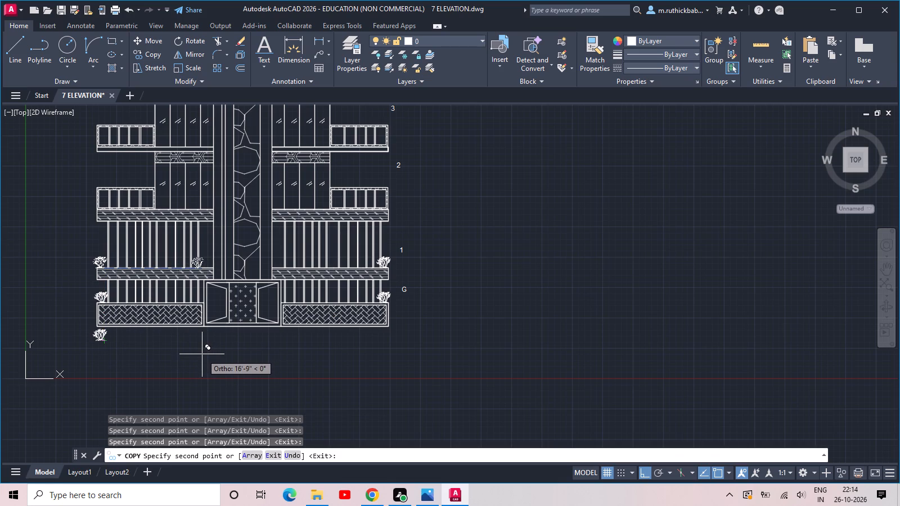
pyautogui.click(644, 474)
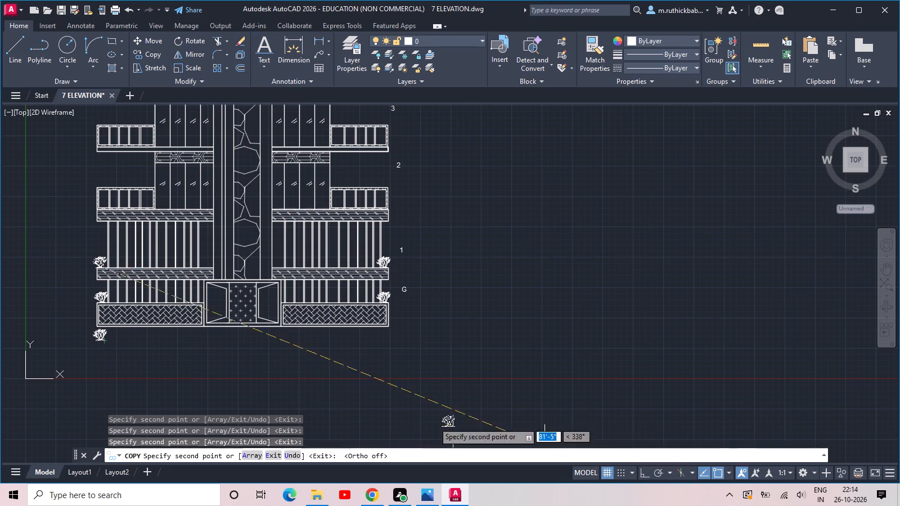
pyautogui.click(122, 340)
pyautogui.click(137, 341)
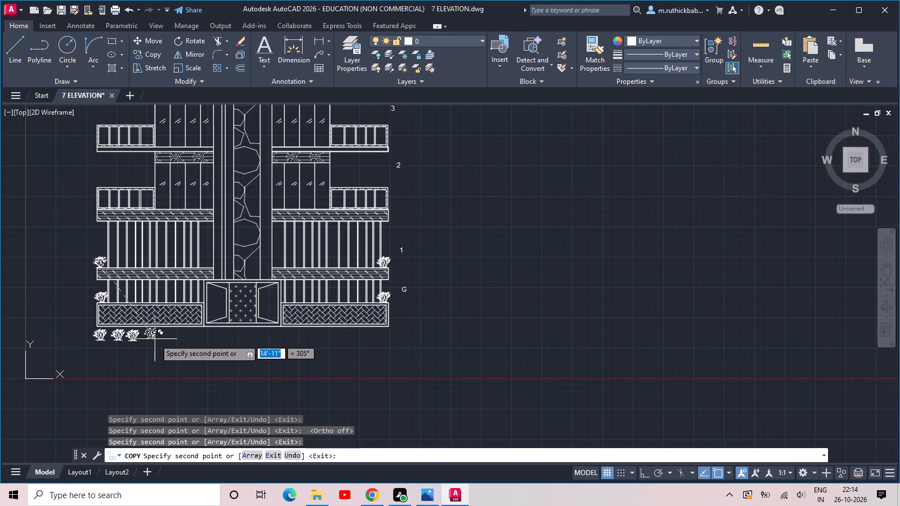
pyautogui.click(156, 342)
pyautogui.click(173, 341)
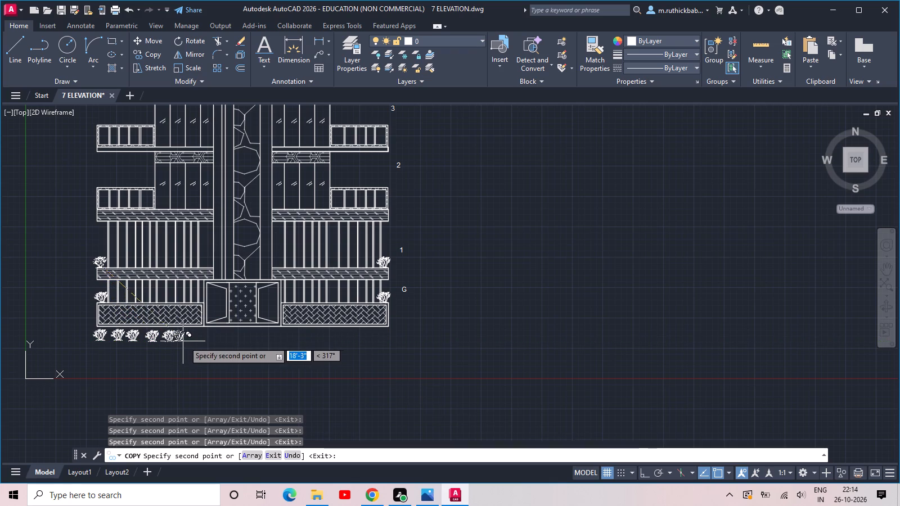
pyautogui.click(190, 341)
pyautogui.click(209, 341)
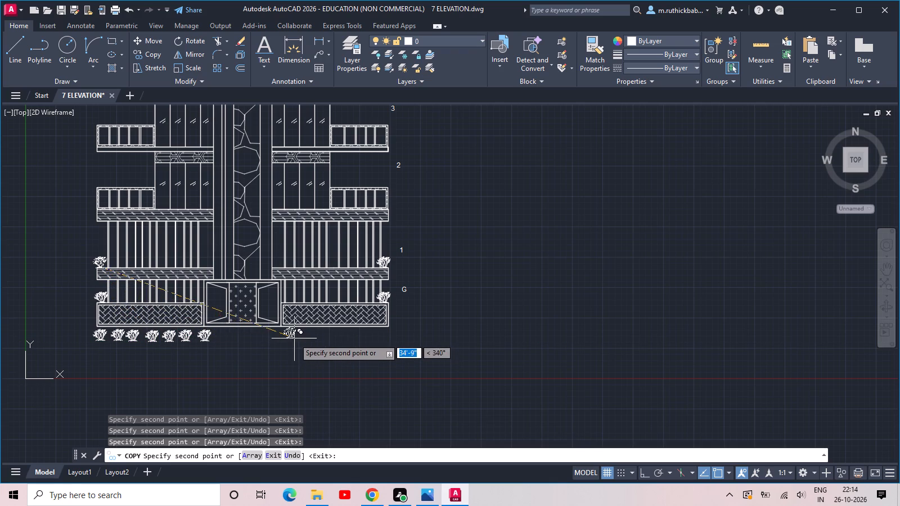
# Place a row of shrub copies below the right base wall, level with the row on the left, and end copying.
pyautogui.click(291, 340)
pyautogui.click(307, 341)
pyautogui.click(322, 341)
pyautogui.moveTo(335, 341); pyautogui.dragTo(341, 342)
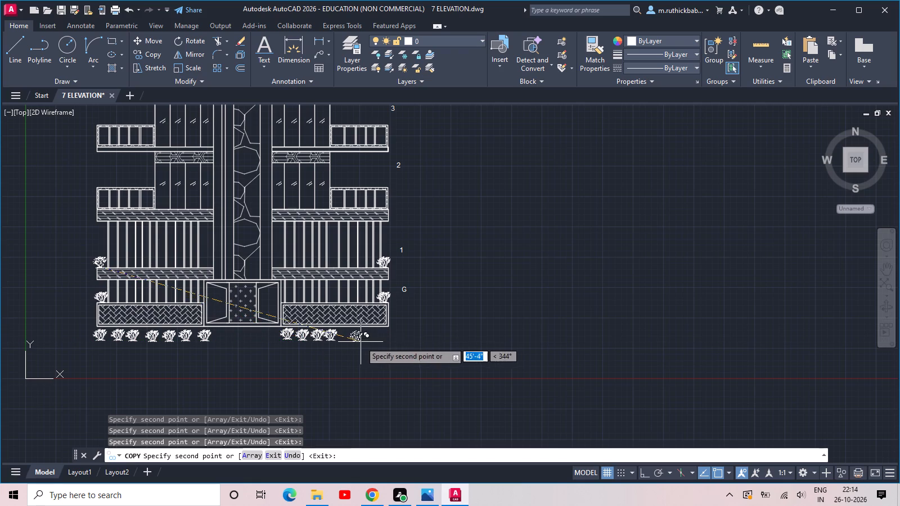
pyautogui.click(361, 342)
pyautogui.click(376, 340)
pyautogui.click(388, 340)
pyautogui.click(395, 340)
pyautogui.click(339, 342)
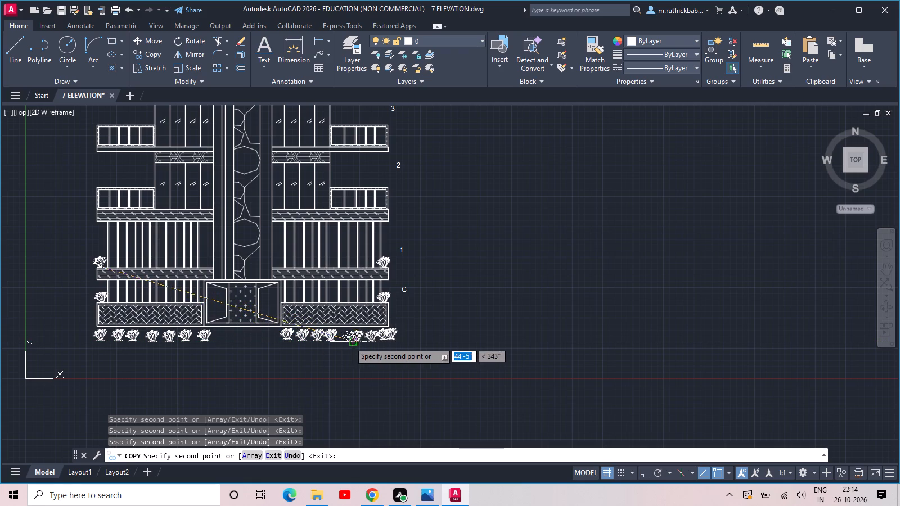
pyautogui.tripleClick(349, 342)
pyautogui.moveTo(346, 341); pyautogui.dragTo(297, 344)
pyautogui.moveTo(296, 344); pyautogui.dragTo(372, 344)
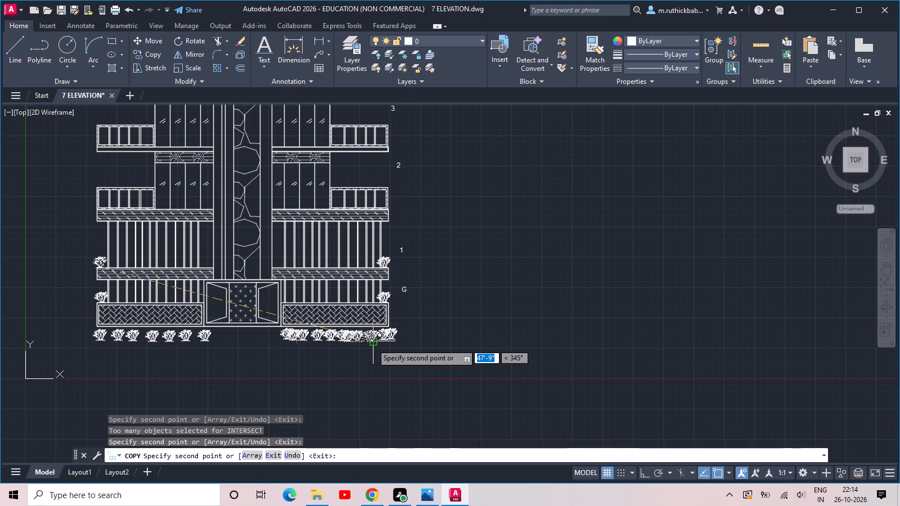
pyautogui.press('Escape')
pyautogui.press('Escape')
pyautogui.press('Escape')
# Undo the shrub copies, shrub placement, tree insertion and floor labels, back to the titled elevation without labels.
pyautogui.hotkey('ctrl', 'z')
pyautogui.hotkey('ctrl', 'z')
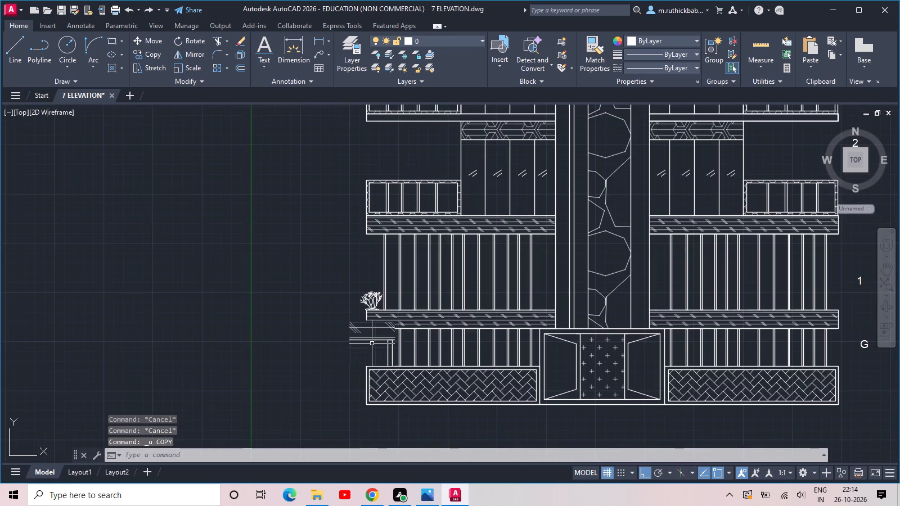
pyautogui.hotkey('ctrl', 'z')
pyautogui.hotkey('ctrl', 'z')
pyautogui.hotkey('ctrl', 'z')
pyautogui.hotkey('ctrl', 'z')
pyautogui.hotkey('ctrl', 'z')
pyautogui.hotkey('ctrl', 'z')
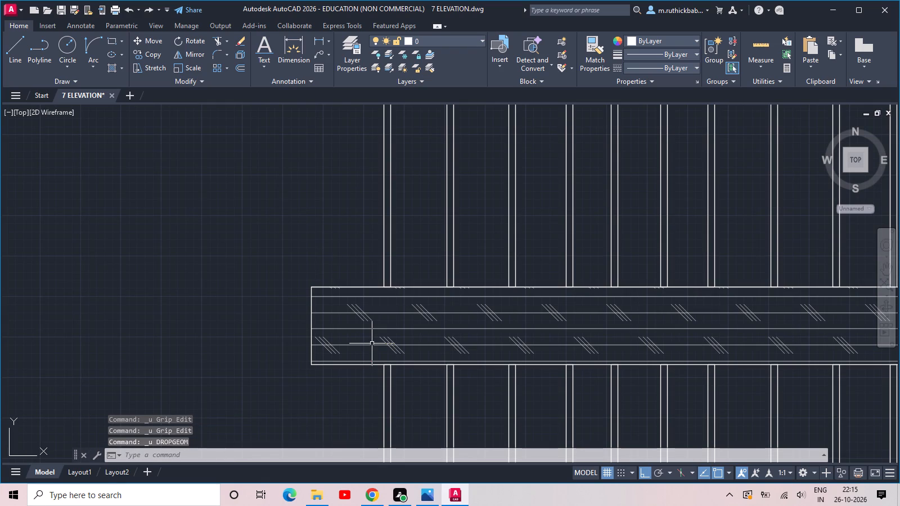
pyautogui.hotkey('ctrl', 'z')
pyautogui.hotkey('ctrl', 'z')
pyautogui.hotkey('ctrl', 'z')
pyautogui.hotkey('ctrl', 'z')
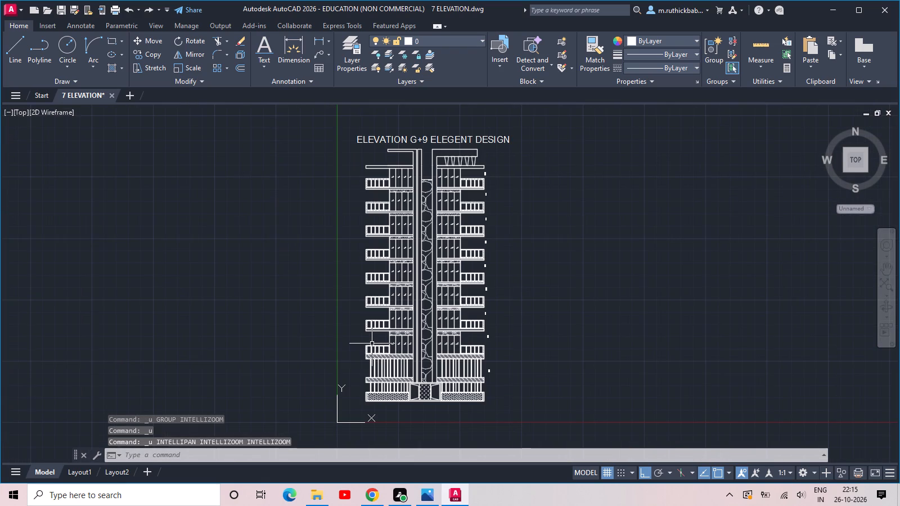
pyautogui.hotkey('ctrl', 'z')
pyautogui.hotkey('ctrl', 'z')
pyautogui.hotkey('ctrl', 'z')
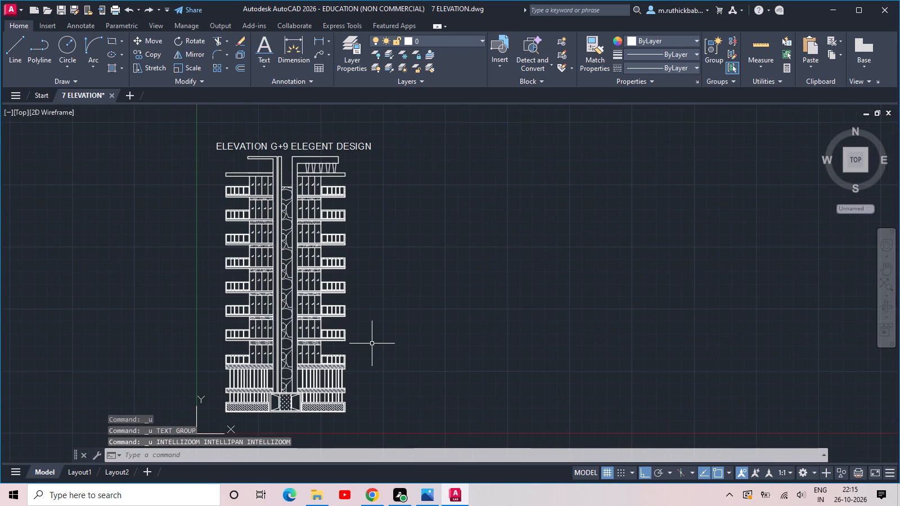
# Save the drawing.
pyautogui.hotkey('ctrl', 's')
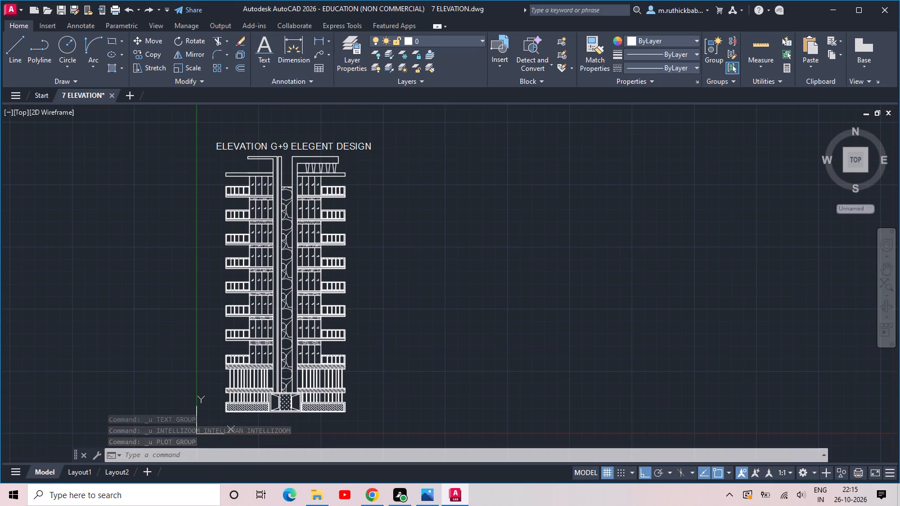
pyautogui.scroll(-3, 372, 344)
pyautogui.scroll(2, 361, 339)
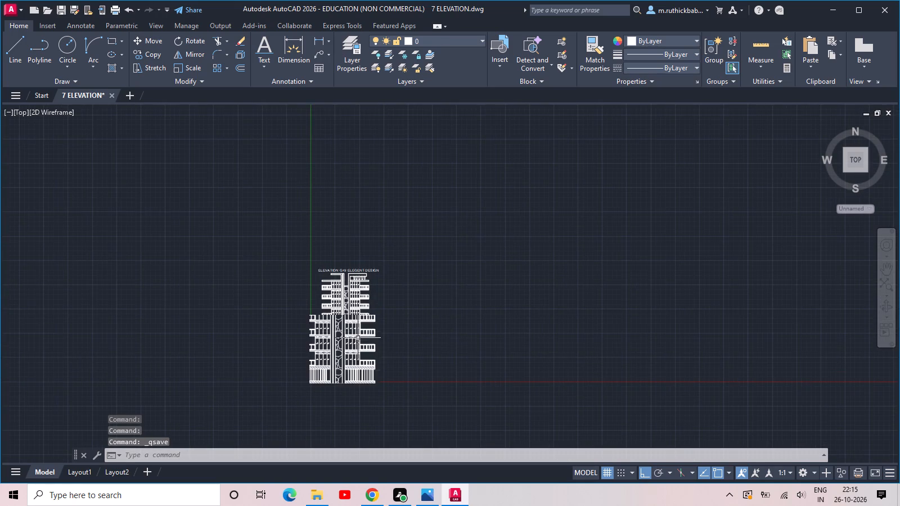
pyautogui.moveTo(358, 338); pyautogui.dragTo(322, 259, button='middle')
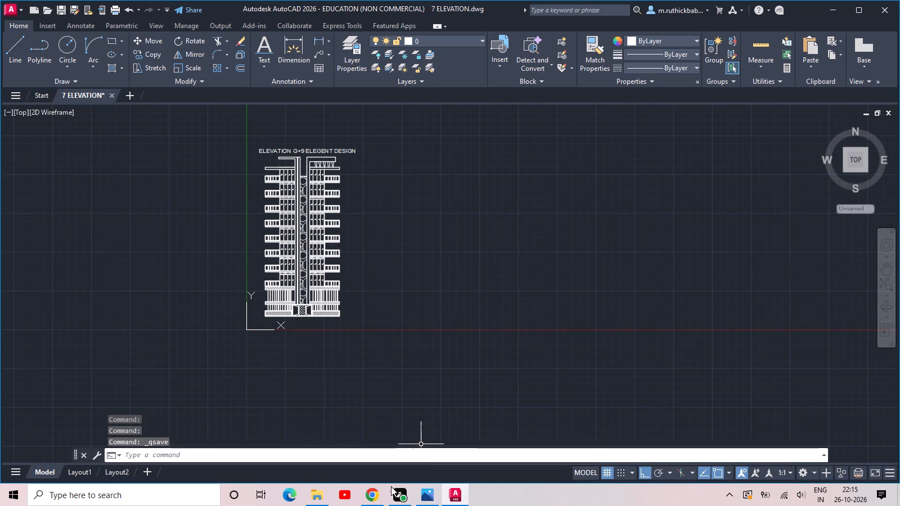
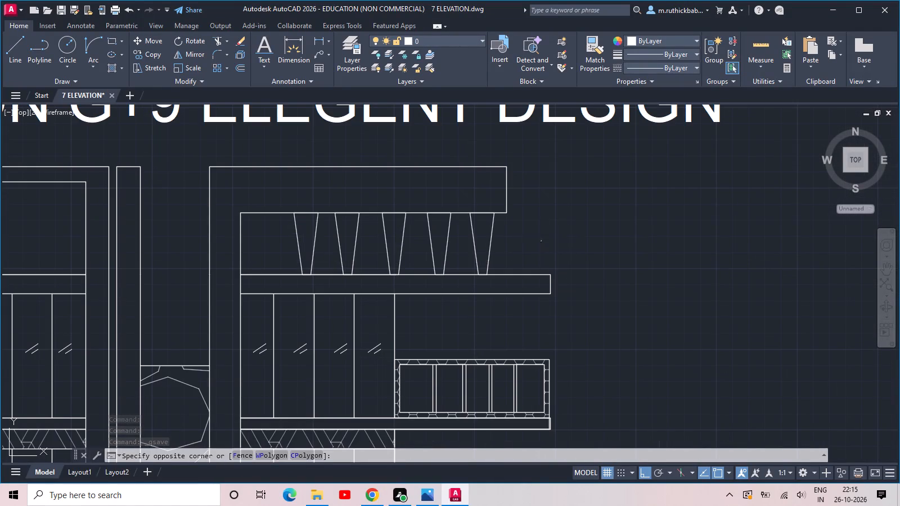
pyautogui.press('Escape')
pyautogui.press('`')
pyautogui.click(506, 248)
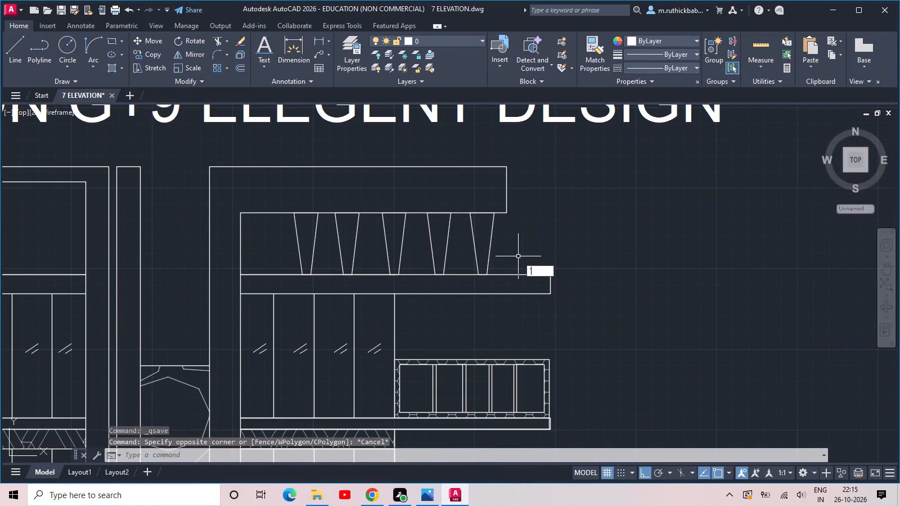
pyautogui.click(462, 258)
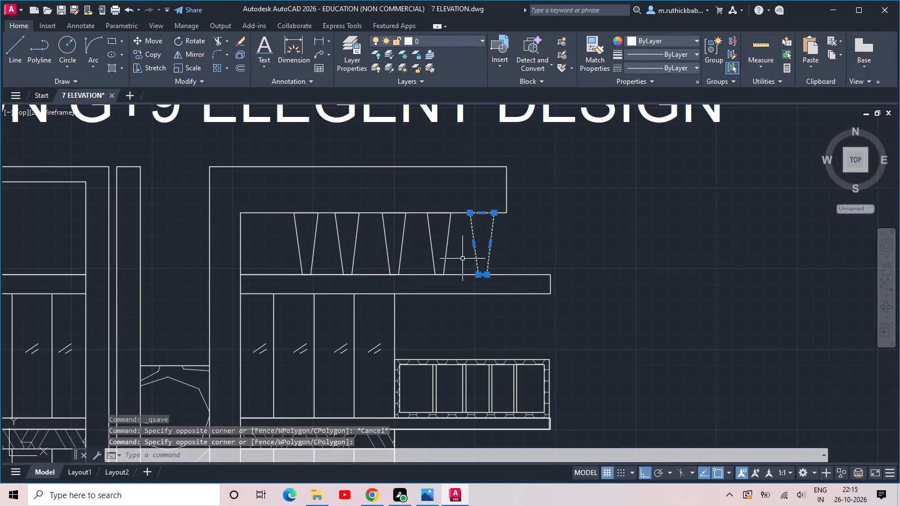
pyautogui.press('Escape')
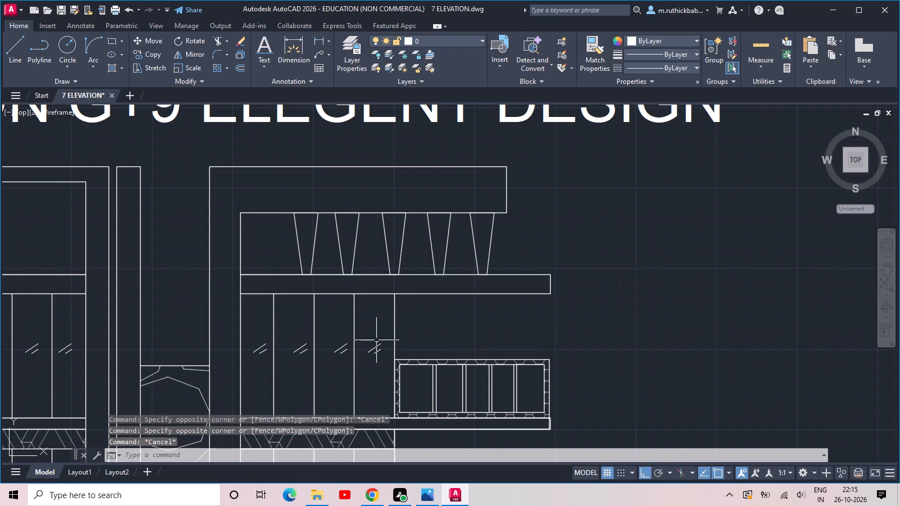
# Trim away the sloping sides of the five tapered supports under the right roof slab.
pyautogui.write('TR')
pyautogui.press('space')
pyautogui.press('space')
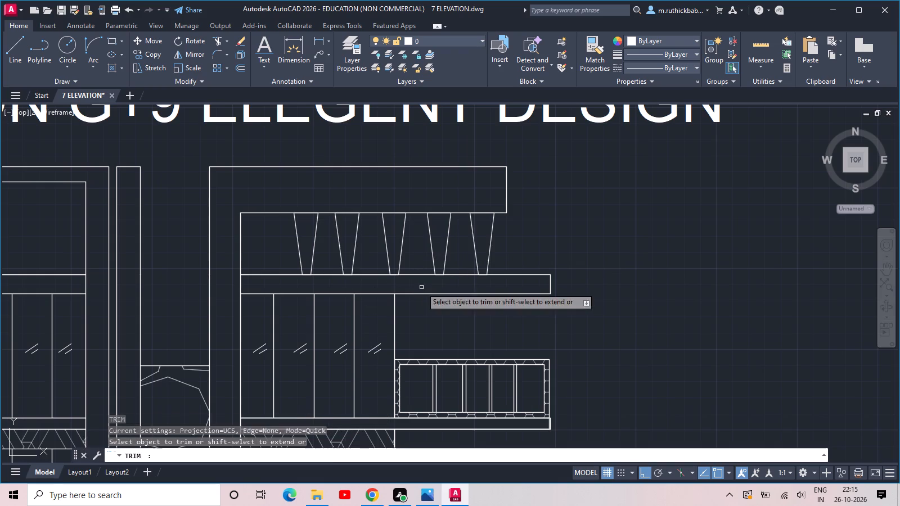
pyautogui.click(510, 242)
pyautogui.click(270, 252)
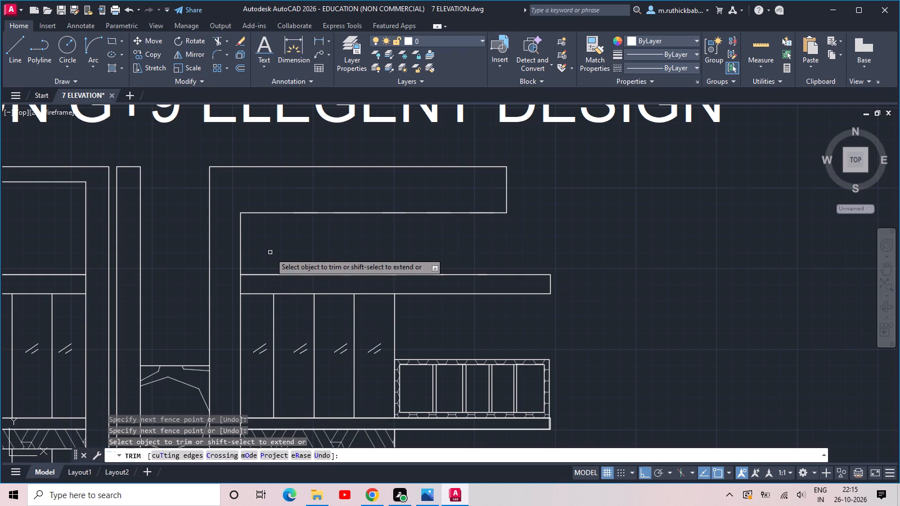
pyautogui.press('Escape')
# Erase the leftover top and bottom edge segments of the five removed tapered supports.
pyautogui.click(273, 194)
pyautogui.click(551, 233)
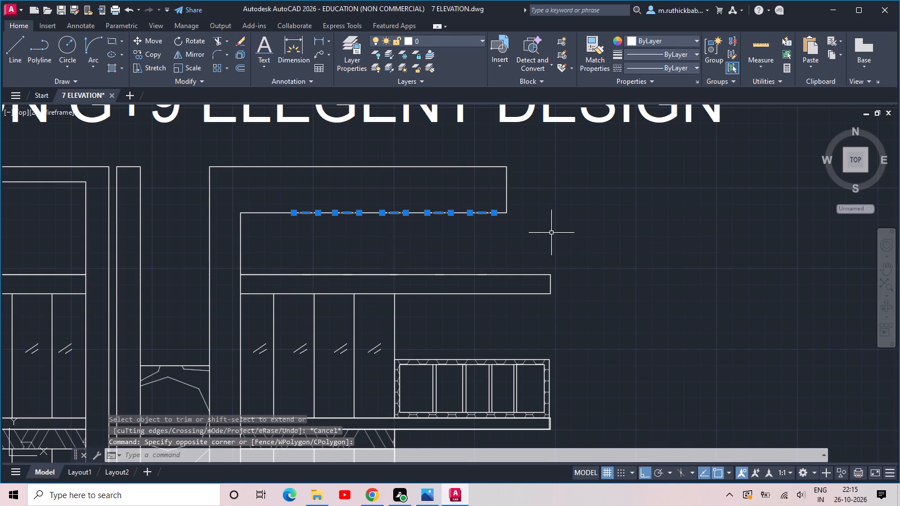
pyautogui.press('Delete')
pyautogui.click(254, 263)
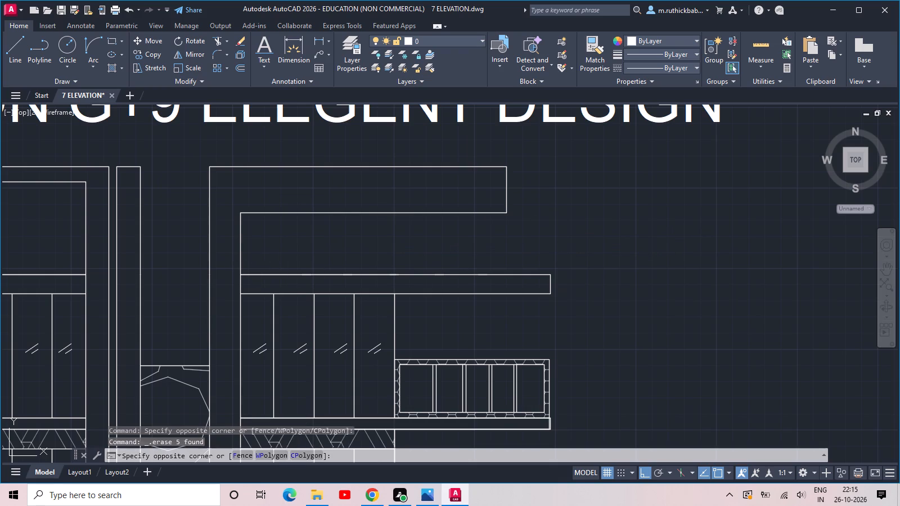
pyautogui.click(535, 288)
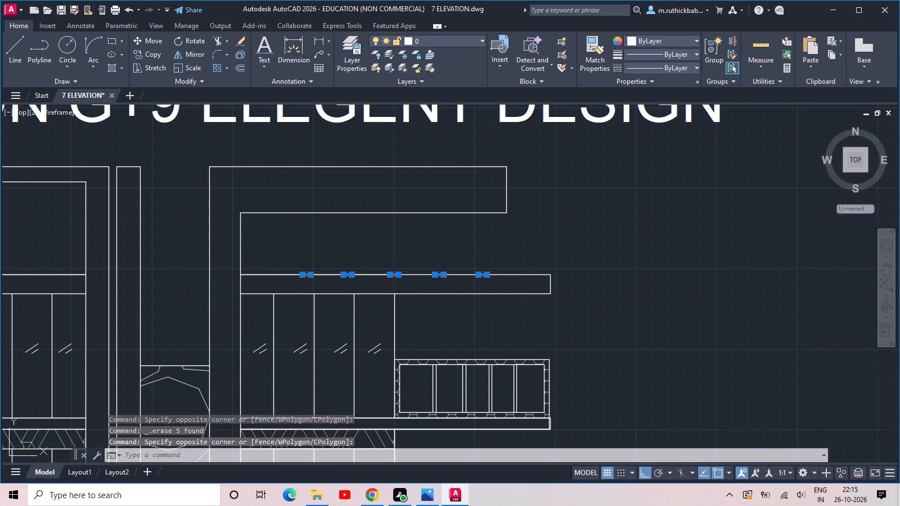
pyautogui.press('Delete')
# Join the segments of the left roof frame and its tall vertical edges into one polyline.
pyautogui.scroll(-2, 528, 286)
pyautogui.scroll(2, 344, 256)
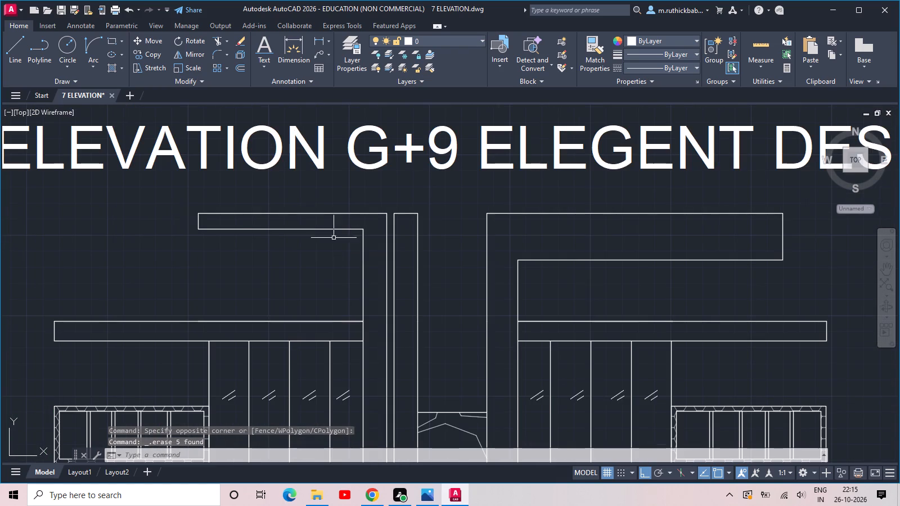
pyautogui.click(168, 205)
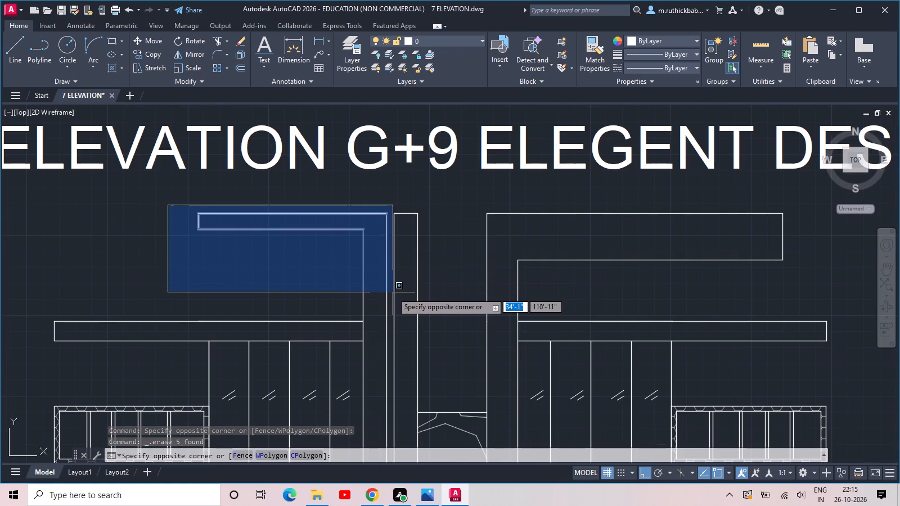
pyautogui.click(391, 293)
pyautogui.click(389, 277)
pyautogui.click(352, 265)
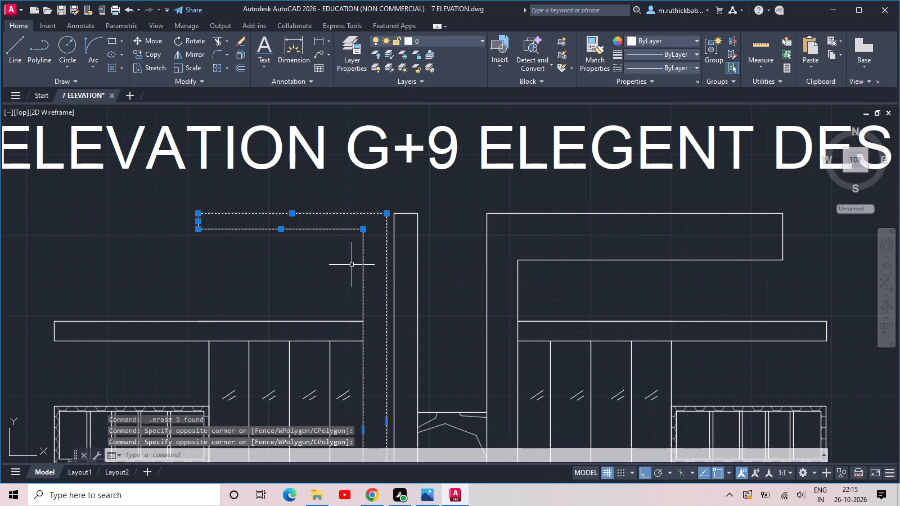
pyautogui.write('J')
pyautogui.press('space')
# Join the upper segments of the right roof frame, including its top, underside and upper inner edge.
pyautogui.click(557, 281)
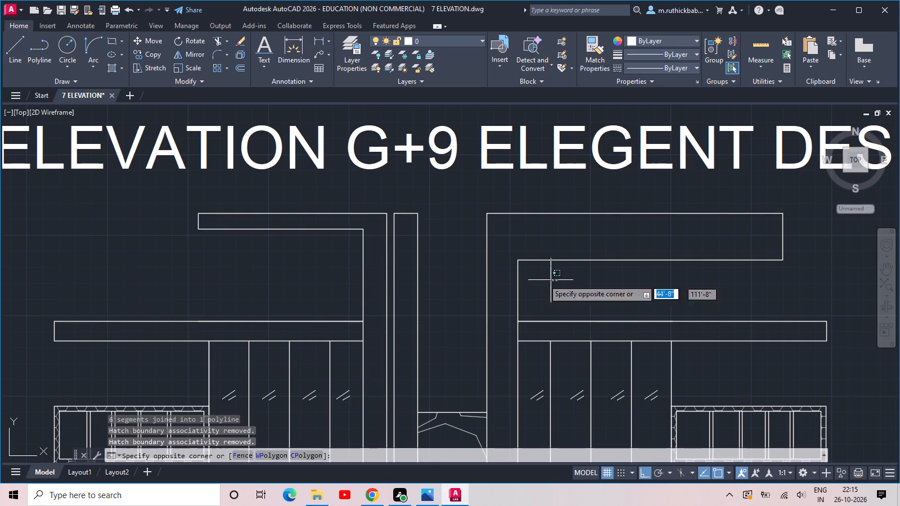
pyautogui.click(478, 204)
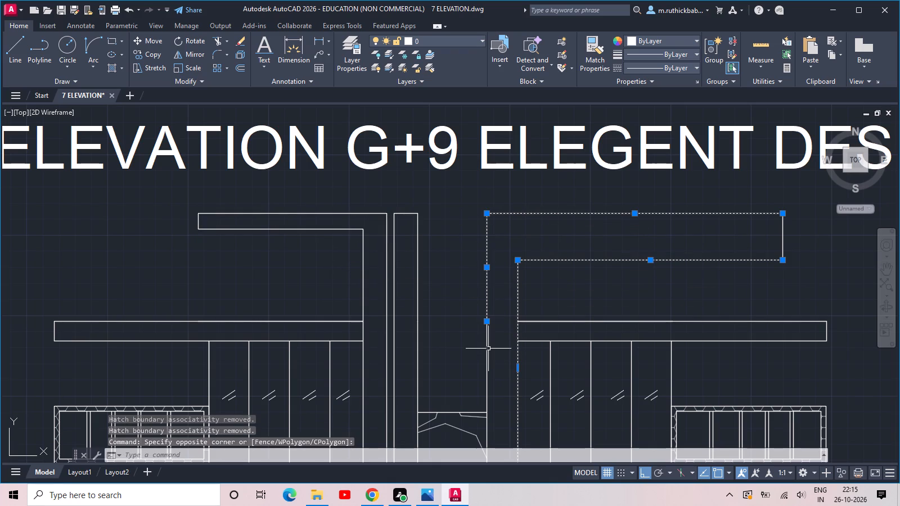
pyautogui.press('j')
pyautogui.press('space')
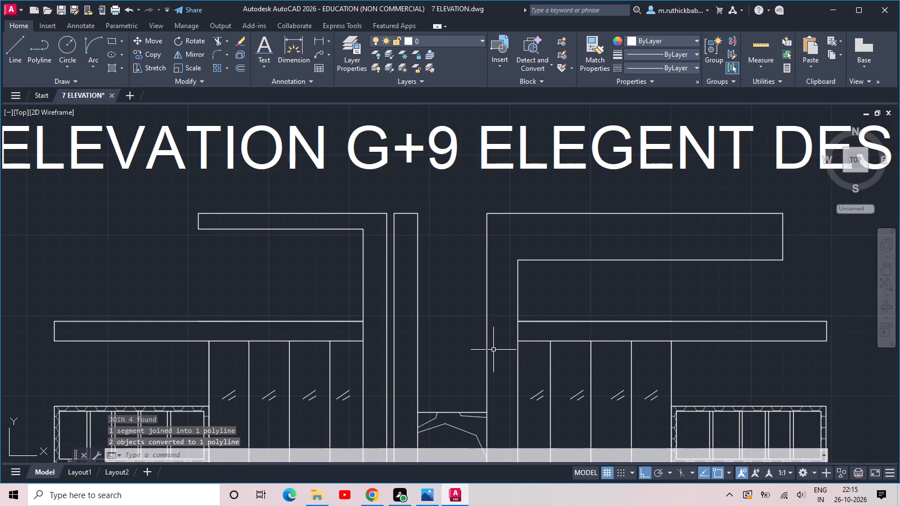
# Join the long vertical edge beside the stone cladding to the right roof frame's short upper vertical segment.
pyautogui.click(486, 354)
pyautogui.scroll(-2, 501, 344)
pyautogui.moveTo(506, 344); pyautogui.dragTo(483, 261, button='middle')
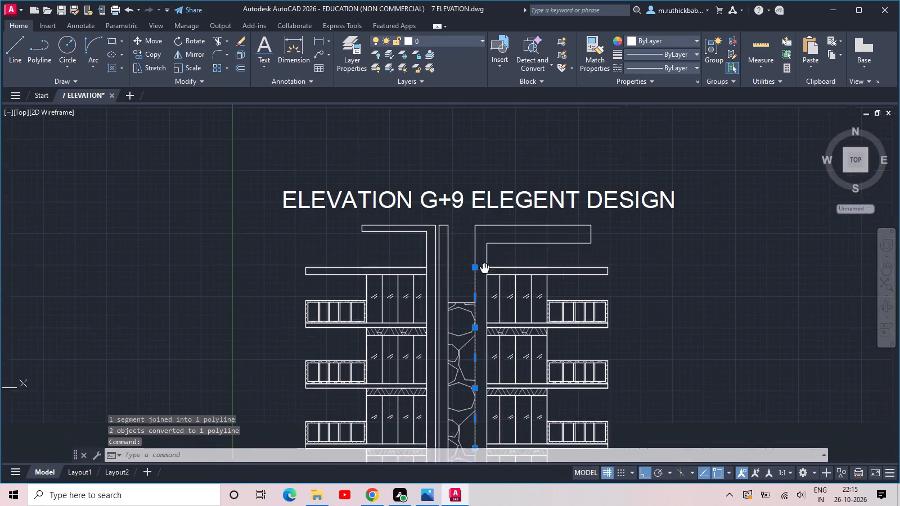
pyautogui.scroll(-1, 467, 207)
pyautogui.scroll(1, 476, 355)
pyautogui.scroll(-2, 474, 366)
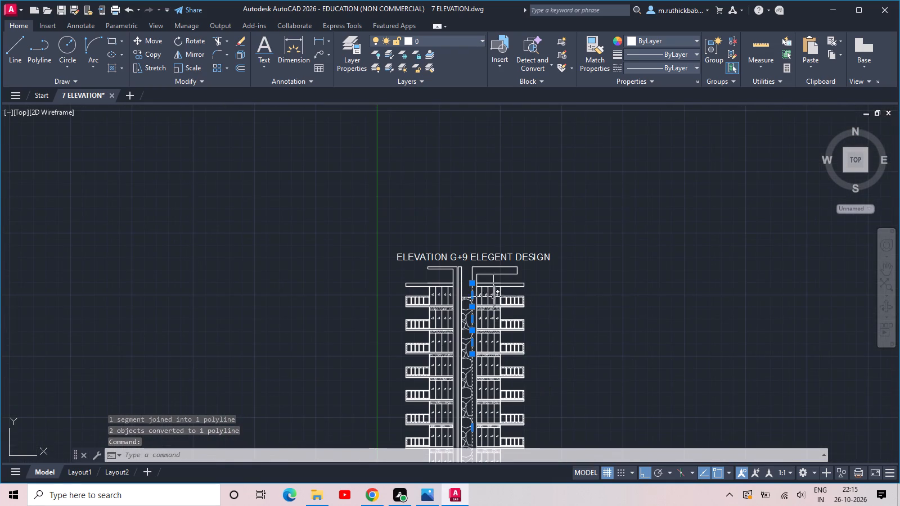
pyautogui.moveTo(474, 346); pyautogui.dragTo(476, 272, button='middle')
pyautogui.scroll(2, 479, 204)
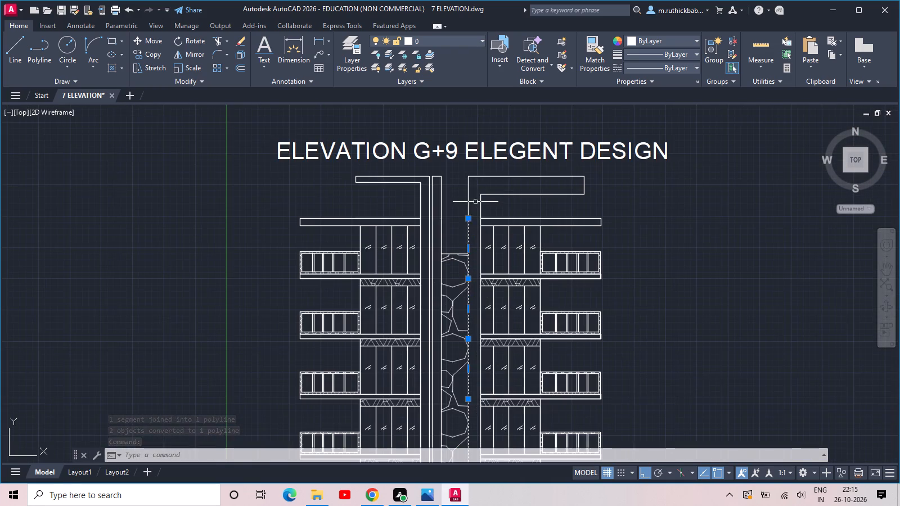
pyautogui.click(469, 200)
pyautogui.write('J')
pyautogui.press('space')
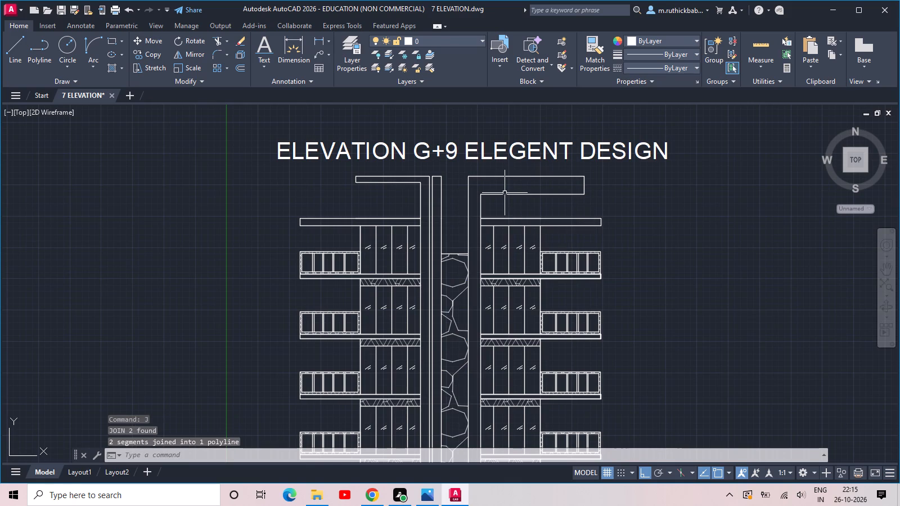
# Join the remaining pieces of the right roof frame and its tall vertical edges into one polyline.
pyautogui.click(591, 170)
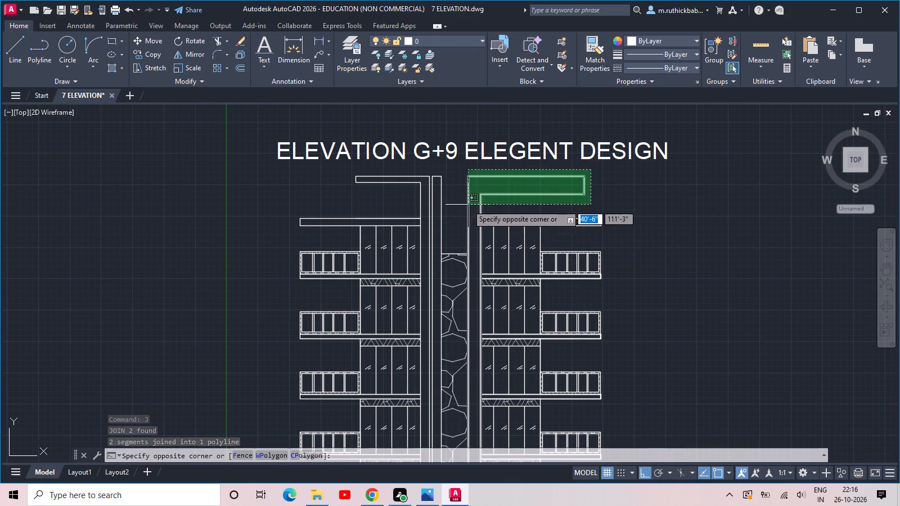
pyautogui.click(460, 204)
pyautogui.write('J')
pyautogui.press('space')
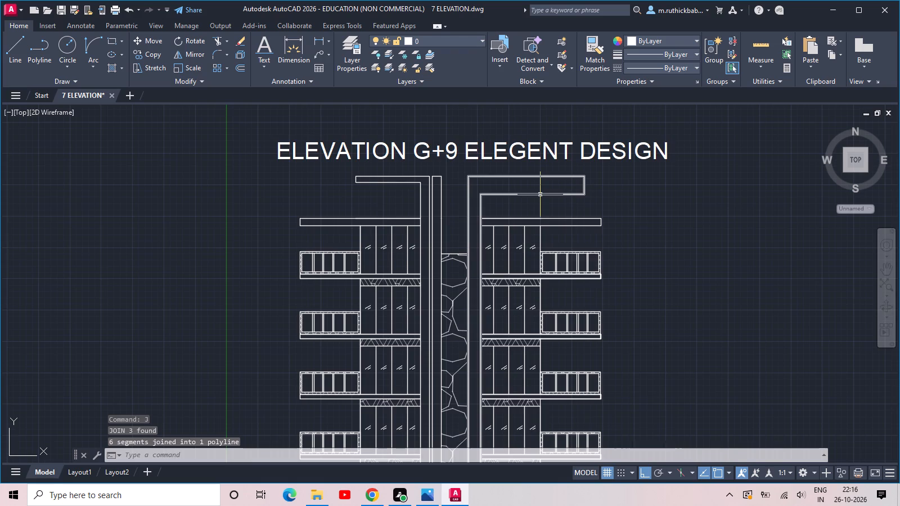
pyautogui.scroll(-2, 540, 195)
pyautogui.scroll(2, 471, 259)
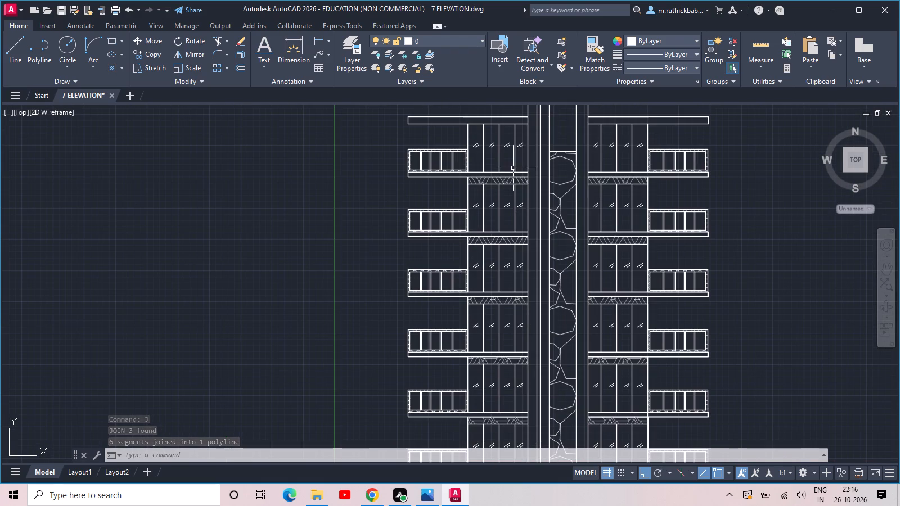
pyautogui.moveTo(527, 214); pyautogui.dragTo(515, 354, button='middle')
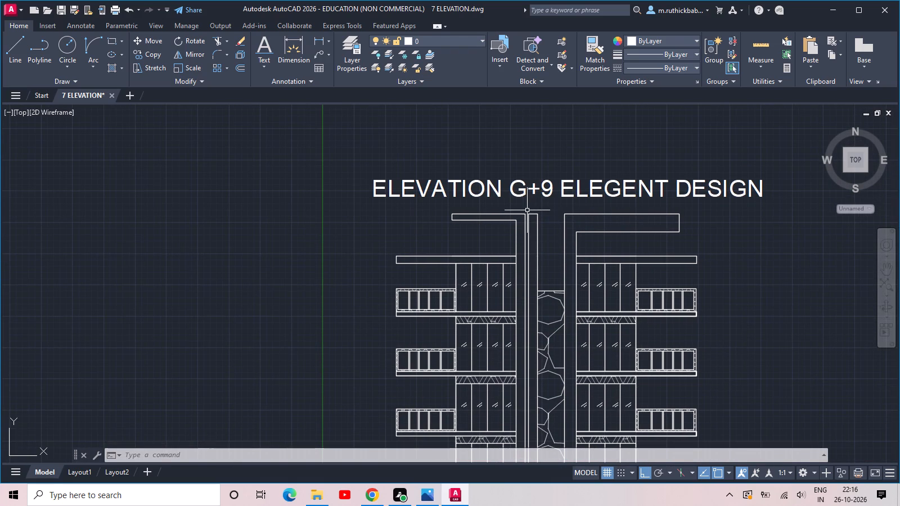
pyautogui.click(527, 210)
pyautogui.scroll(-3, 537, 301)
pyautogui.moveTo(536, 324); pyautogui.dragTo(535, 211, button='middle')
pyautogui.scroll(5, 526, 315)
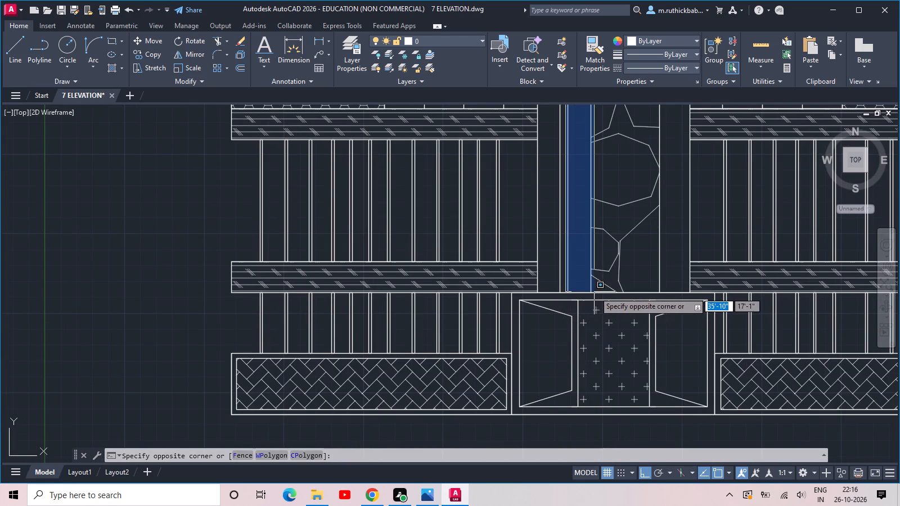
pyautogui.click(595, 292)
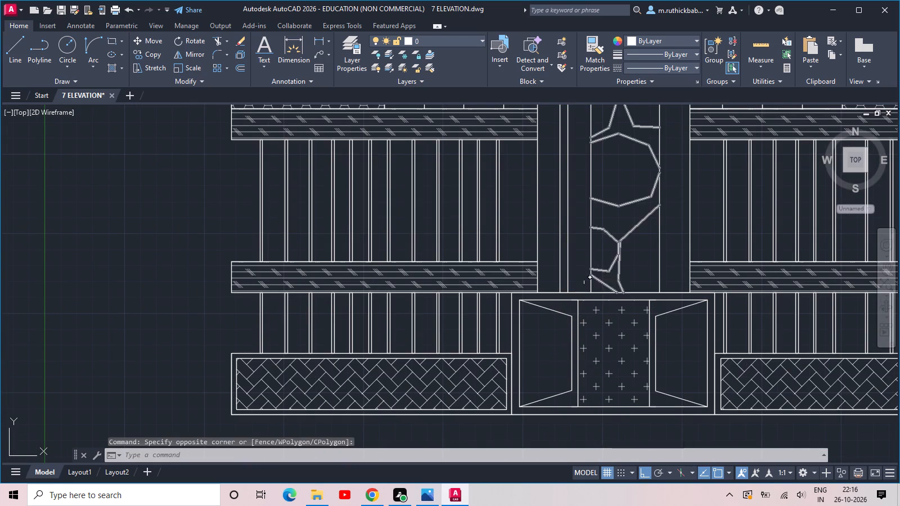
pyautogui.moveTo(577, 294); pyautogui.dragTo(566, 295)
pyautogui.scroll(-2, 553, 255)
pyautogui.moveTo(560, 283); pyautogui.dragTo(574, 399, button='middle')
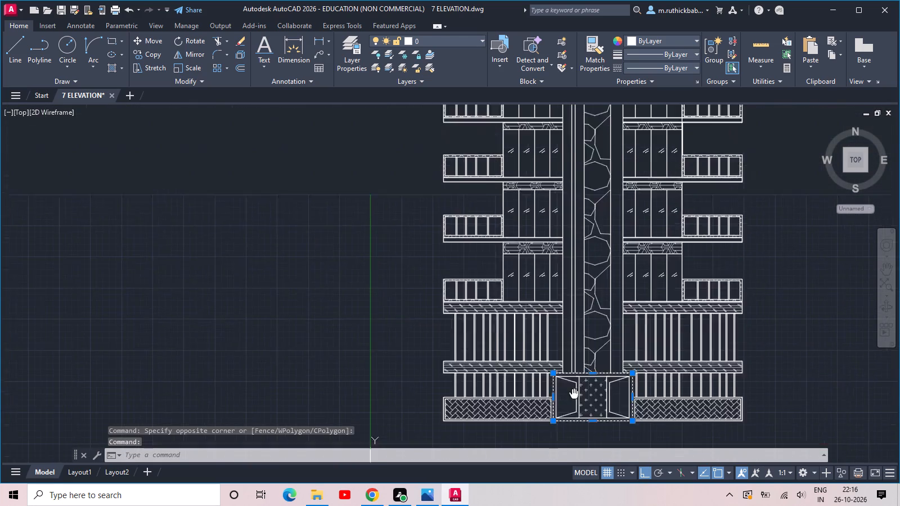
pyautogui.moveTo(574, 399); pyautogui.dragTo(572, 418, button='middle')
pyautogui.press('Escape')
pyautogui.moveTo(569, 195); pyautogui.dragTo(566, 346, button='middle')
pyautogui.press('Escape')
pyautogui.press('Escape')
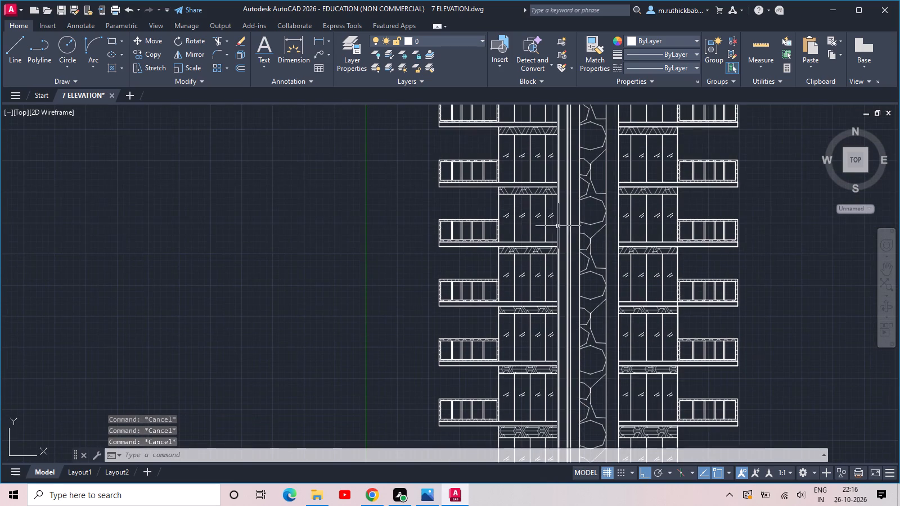
# Join the full-height lines of the narrow central column left of the stone cladding into one polyline.
pyautogui.scroll(-2, 559, 209)
pyautogui.scroll(4, 564, 118)
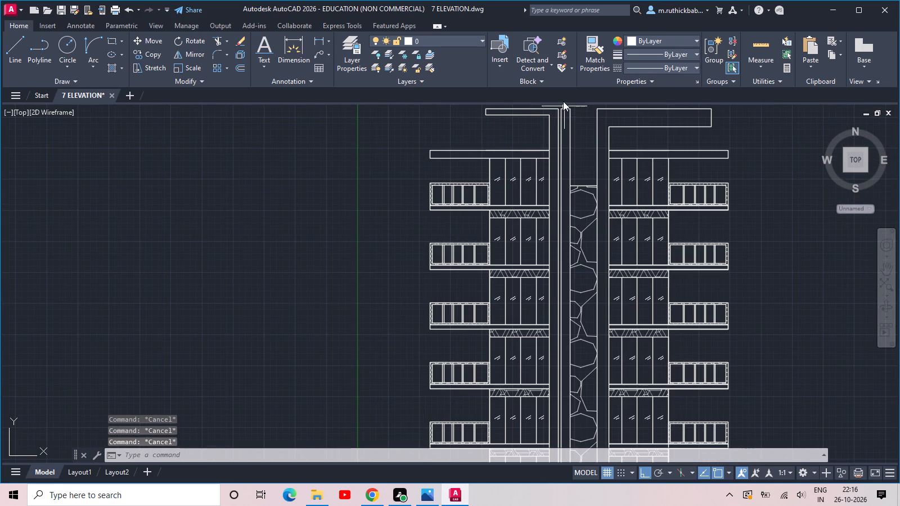
pyautogui.scroll(2, 557, 105)
pyautogui.moveTo(561, 114); pyautogui.dragTo(560, 147, button='middle')
pyautogui.click(560, 134)
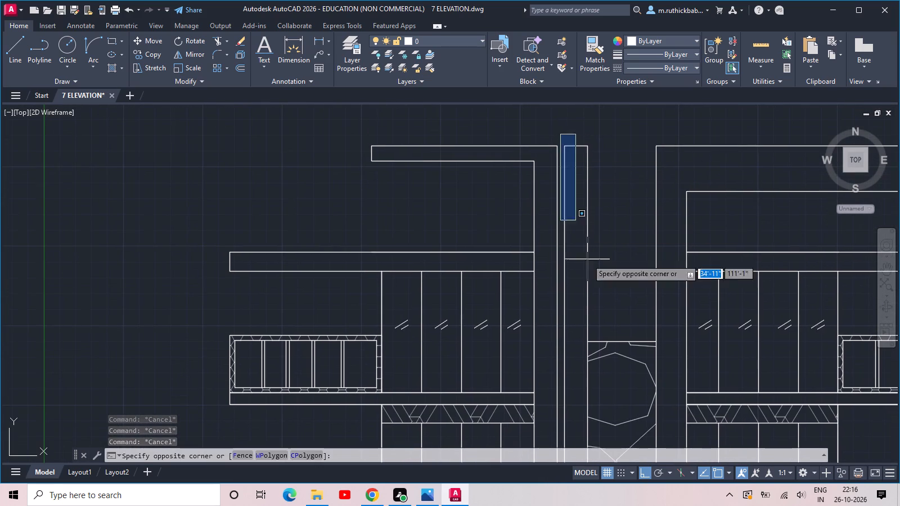
pyautogui.scroll(-3, 606, 339)
pyautogui.moveTo(605, 346); pyautogui.dragTo(573, 214, button='middle')
pyautogui.scroll(-2, 571, 192)
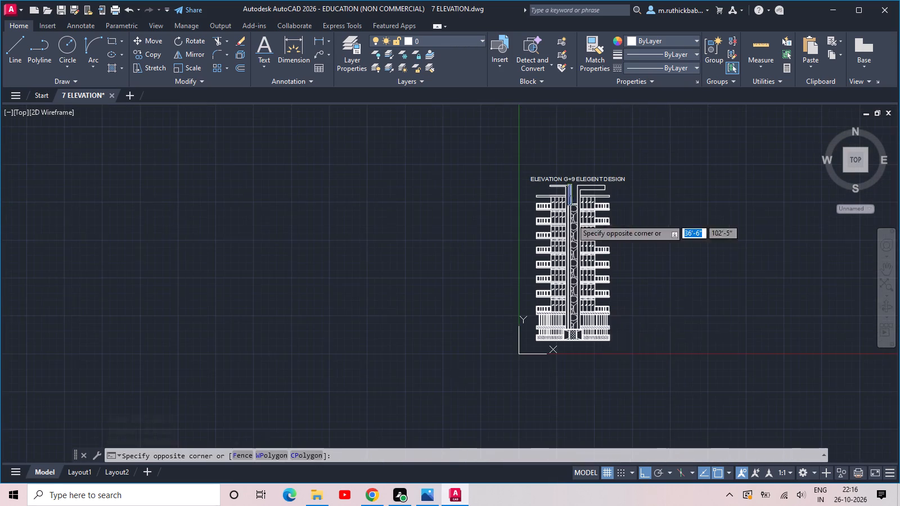
pyautogui.scroll(4, 571, 336)
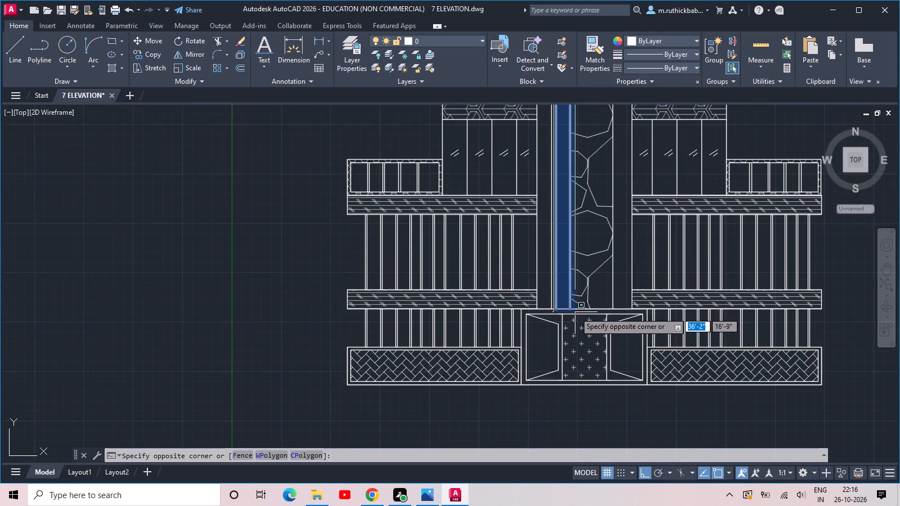
pyautogui.scroll(3, 575, 314)
pyautogui.click(562, 310)
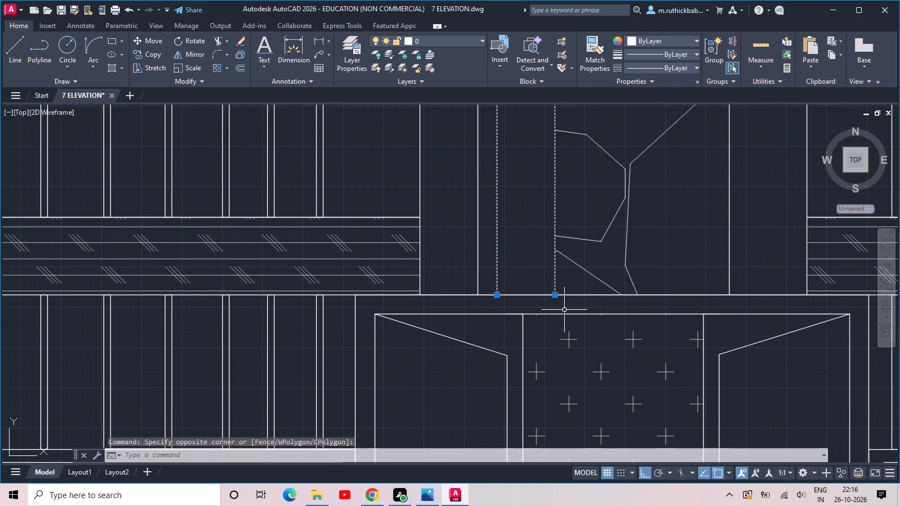
pyautogui.write('J')
pyautogui.press('space')
# Join all objects of the whole elevation, including its title, in a single Join operation.
pyautogui.scroll(-4, 561, 310)
pyautogui.moveTo(548, 202); pyautogui.dragTo(548, 423, button='middle')
pyautogui.scroll(-2, 522, 320)
pyautogui.scroll(-2, 530, 267)
pyautogui.scroll(2, 528, 234)
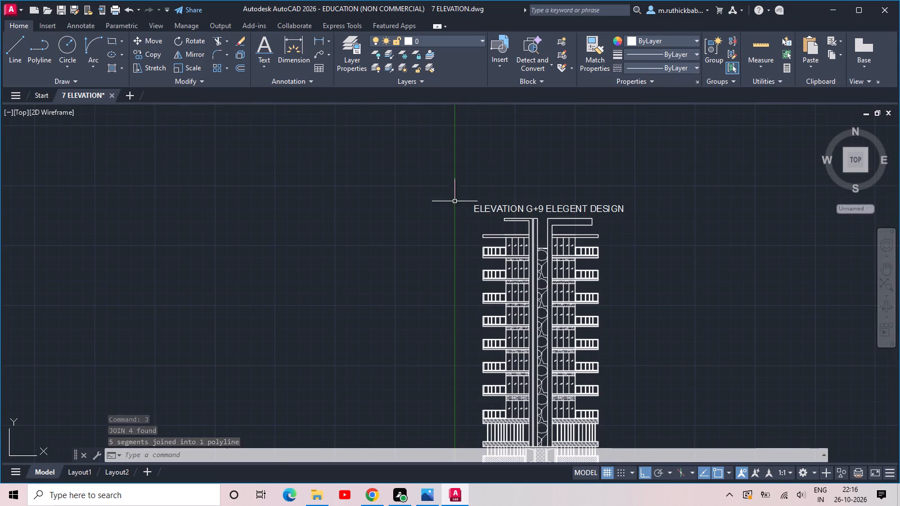
pyautogui.click(442, 180)
pyautogui.moveTo(499, 404); pyautogui.dragTo(507, 373, button='middle')
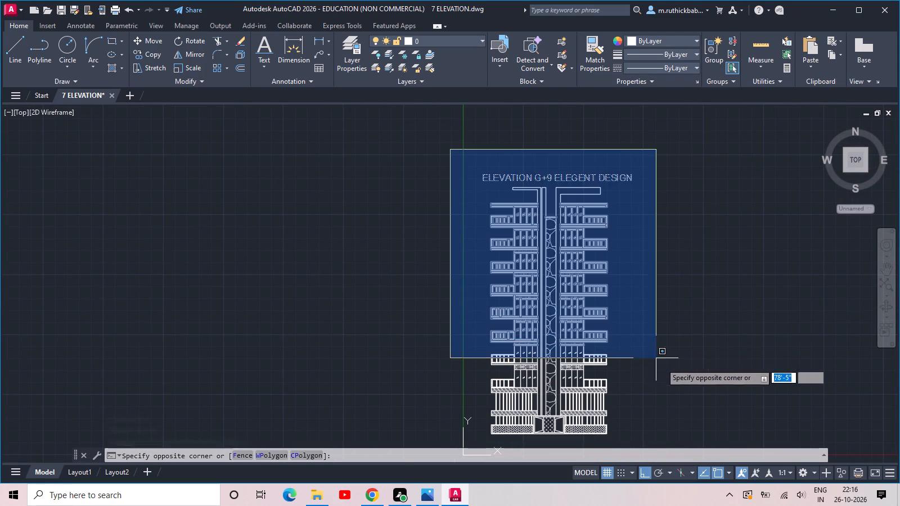
pyautogui.moveTo(664, 409); pyautogui.dragTo(659, 358, button='middle')
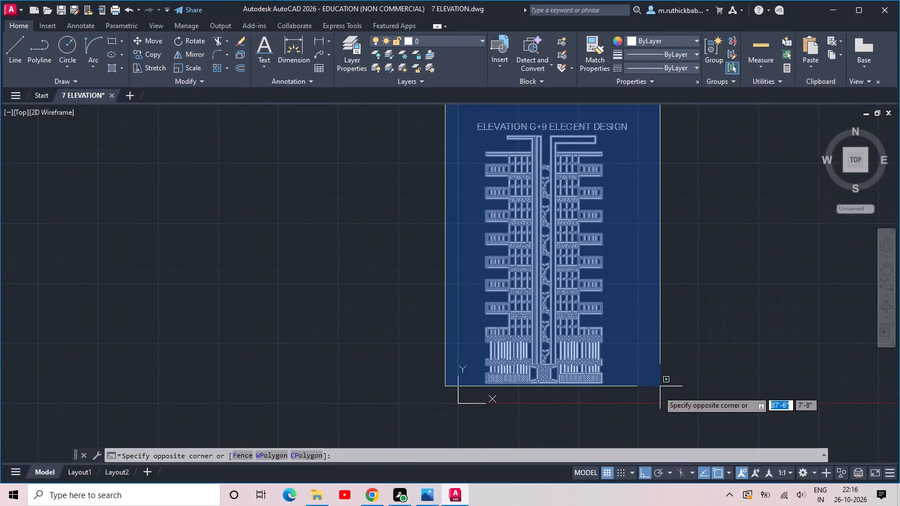
pyautogui.click(658, 391)
pyautogui.write('J')
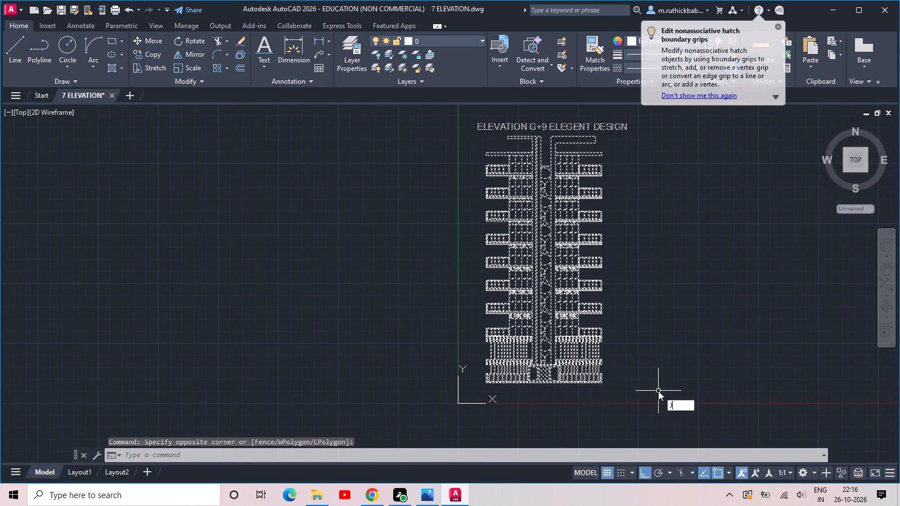
pyautogui.press('space')
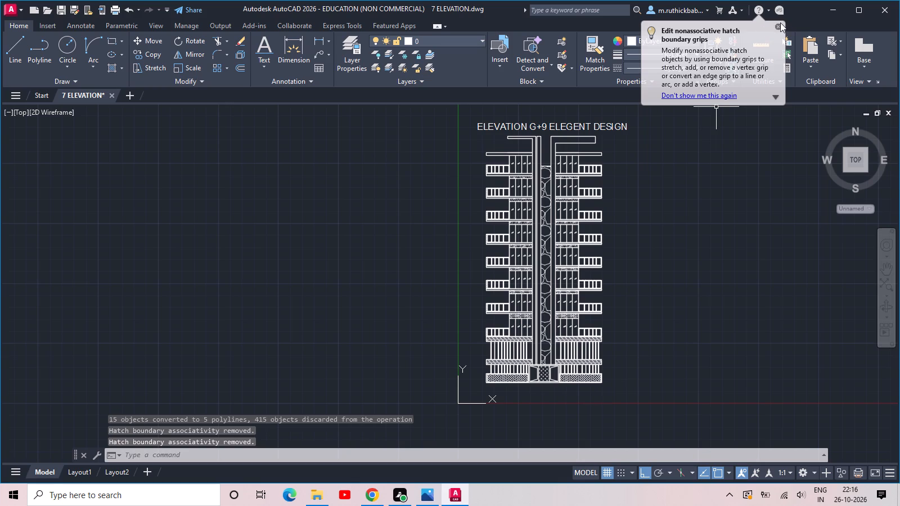
pyautogui.click(780, 24)
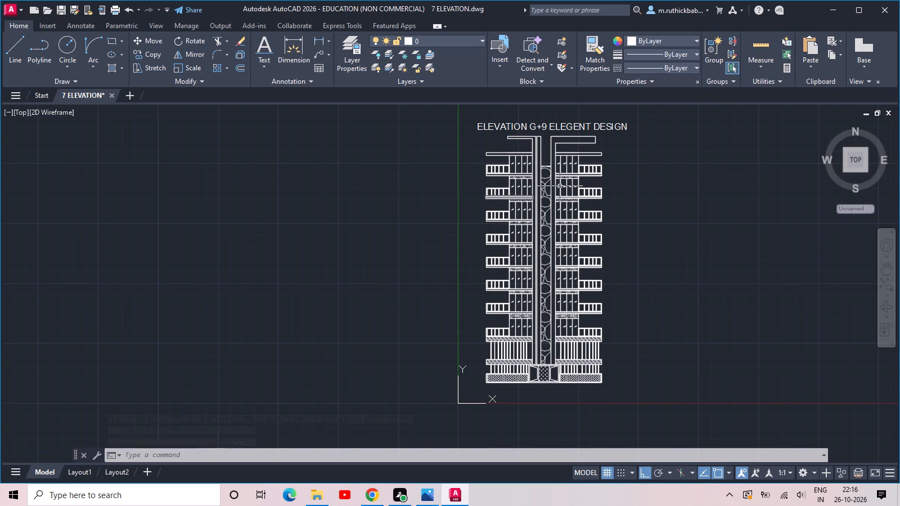
# Examine the stone-clad column, the roof frames and the full elevation down to the ground-floor base.
pyautogui.scroll(2, 535, 174)
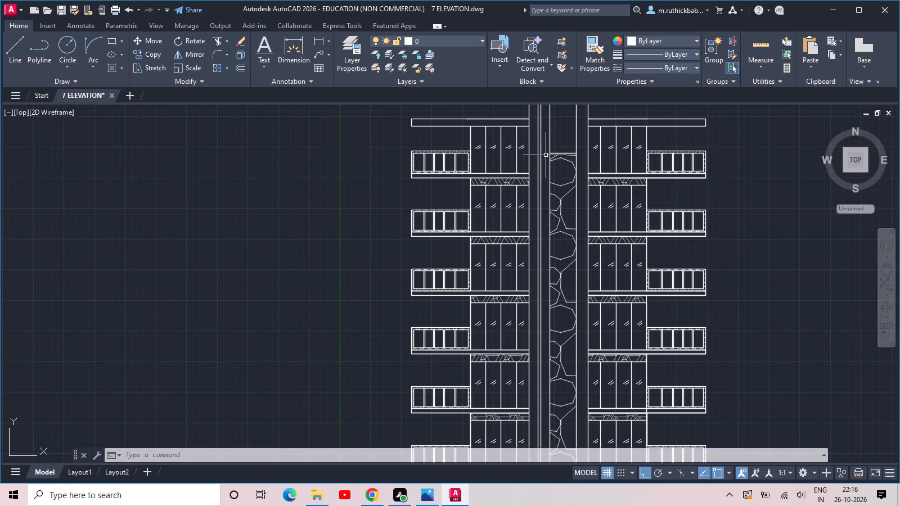
pyautogui.scroll(1, 546, 155)
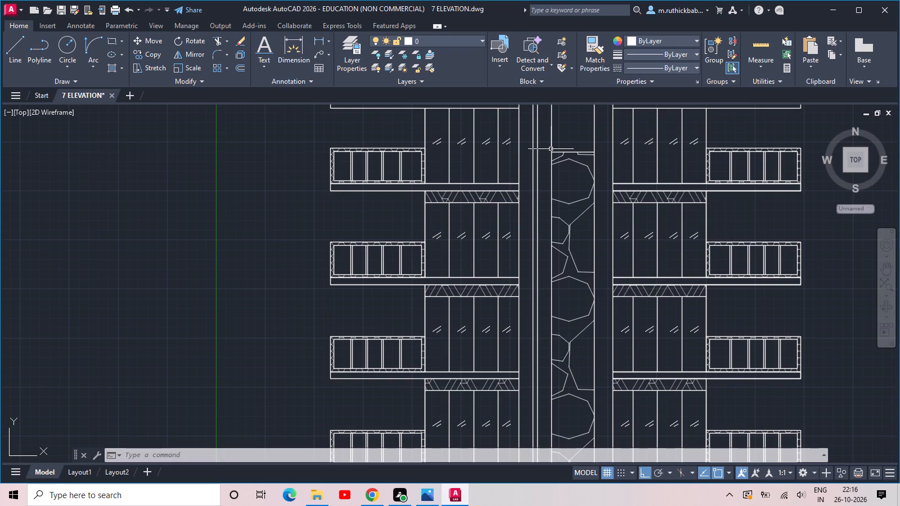
pyautogui.moveTo(551, 149); pyautogui.dragTo(562, 240, button='middle')
pyautogui.scroll(-1, 562, 240)
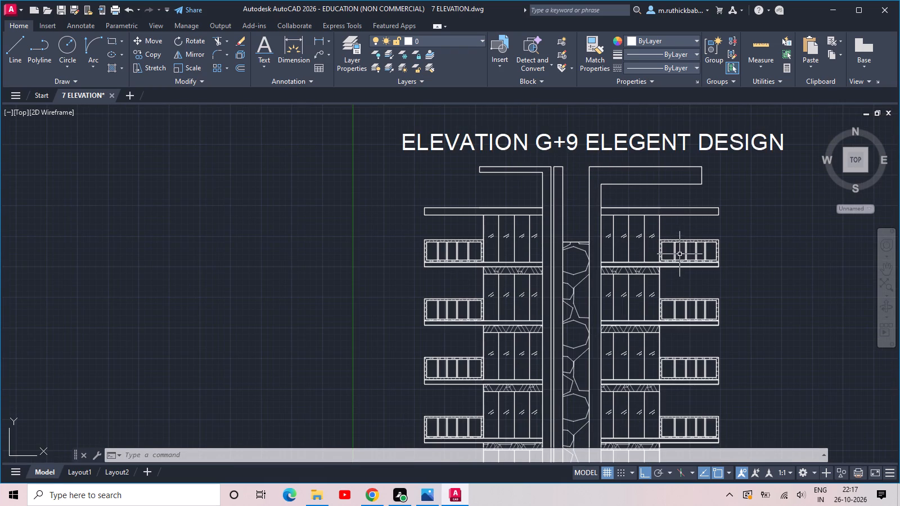
pyautogui.scroll(-3, 682, 264)
pyautogui.moveTo(667, 310); pyautogui.dragTo(551, 230, button='middle')
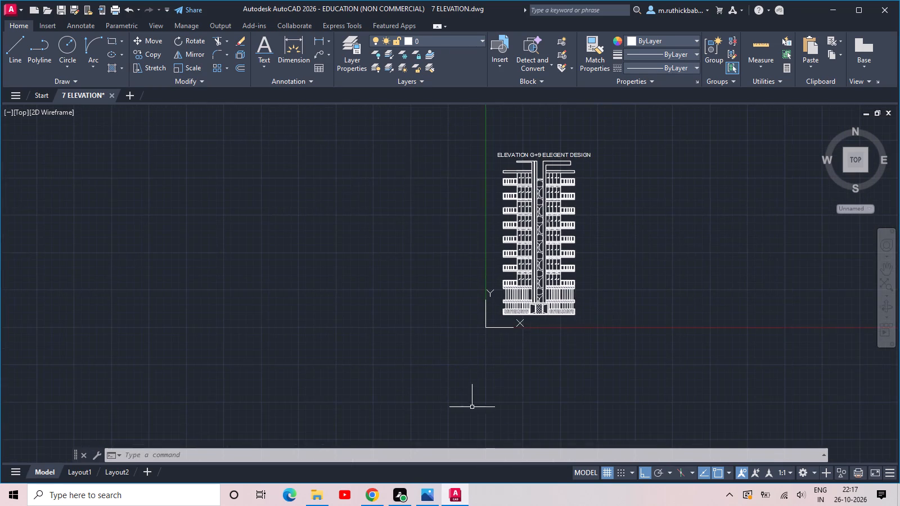
pyautogui.scroll(1, 459, 419)
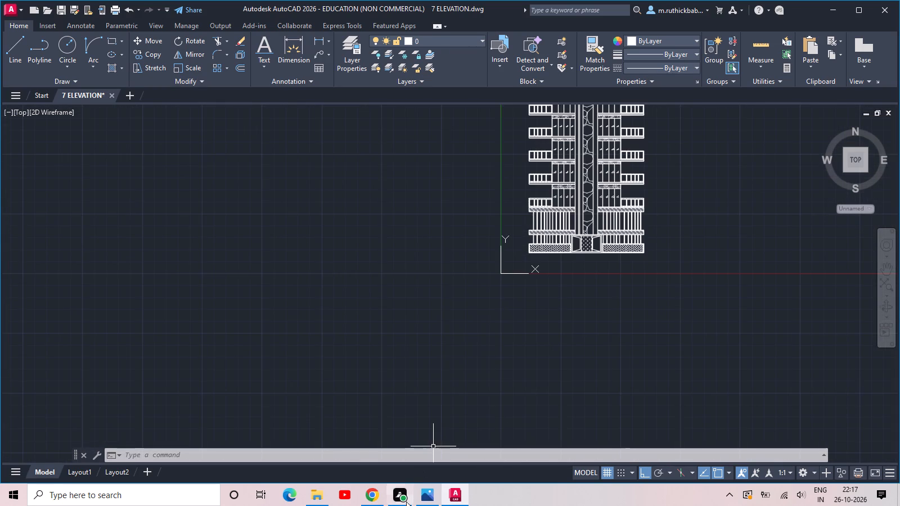
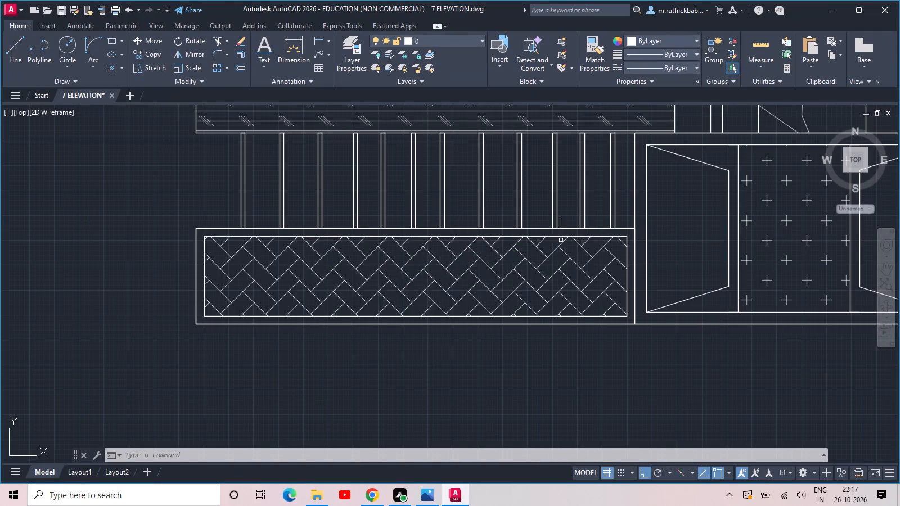
# Examine the ground-floor base, the title and roof frames, and the upper-floor balcony of the elevation.
pyautogui.scroll(3, 199, 235)
pyautogui.scroll(-2, 199, 234)
pyautogui.scroll(-2, 242, 290)
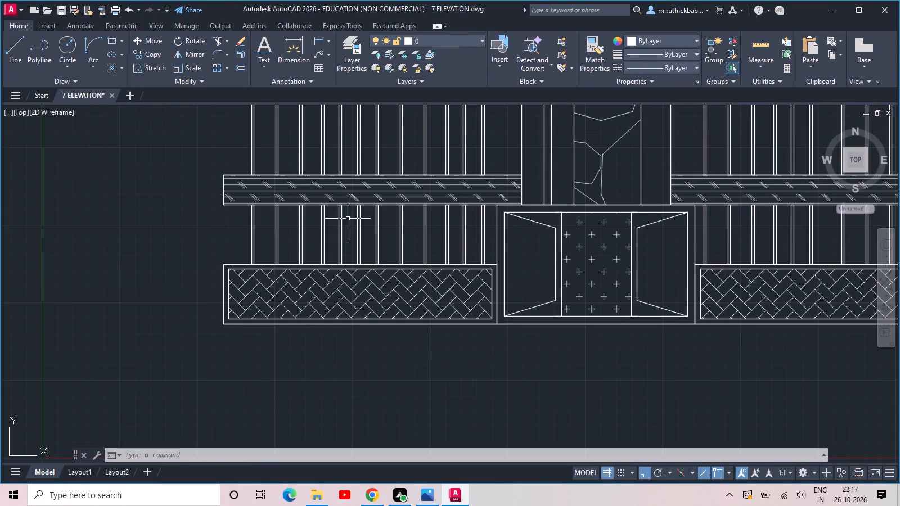
pyautogui.middleClick(348, 219)
pyautogui.moveTo(342, 197); pyautogui.dragTo(169, 319, button='middle')
pyautogui.scroll(-2, 262, 268)
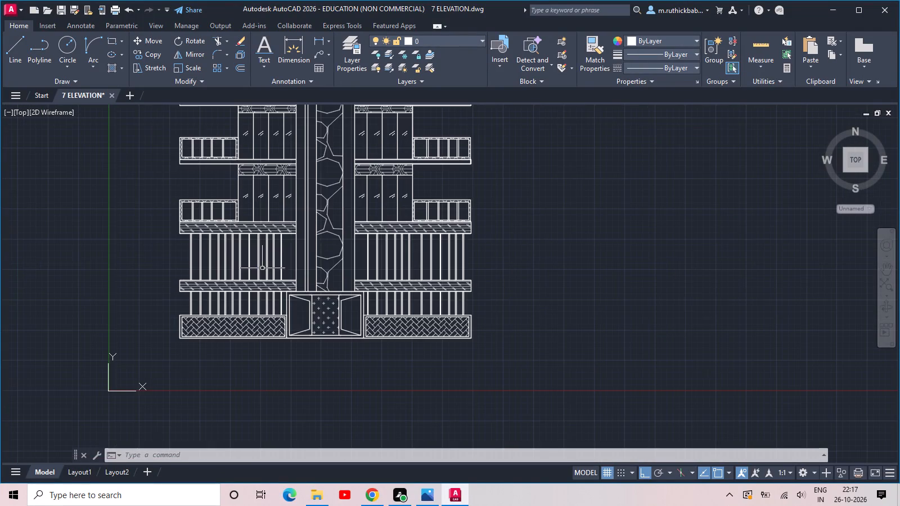
pyautogui.scroll(-1, 331, 173)
pyautogui.moveTo(331, 173); pyautogui.dragTo(360, 246, button='middle')
pyautogui.scroll(-2, 368, 158)
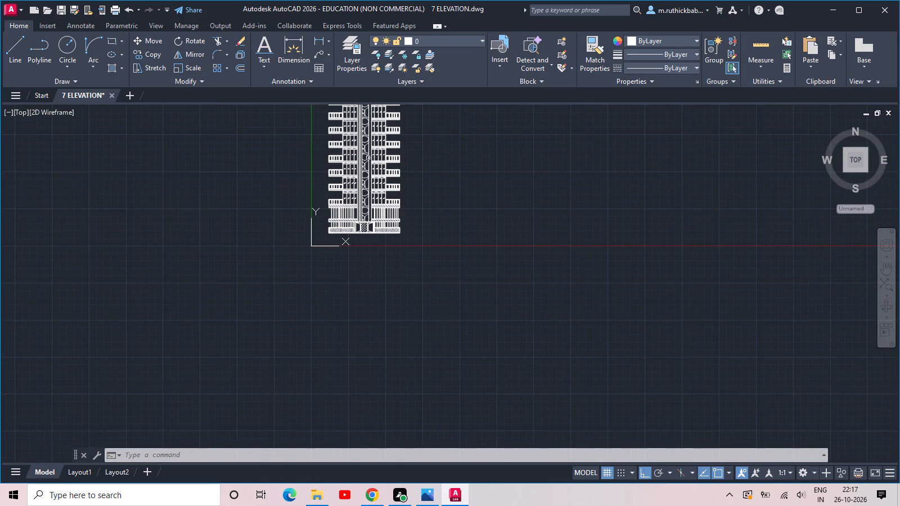
pyautogui.moveTo(358, 129); pyautogui.dragTo(390, 285, button='middle')
pyautogui.scroll(3, 381, 235)
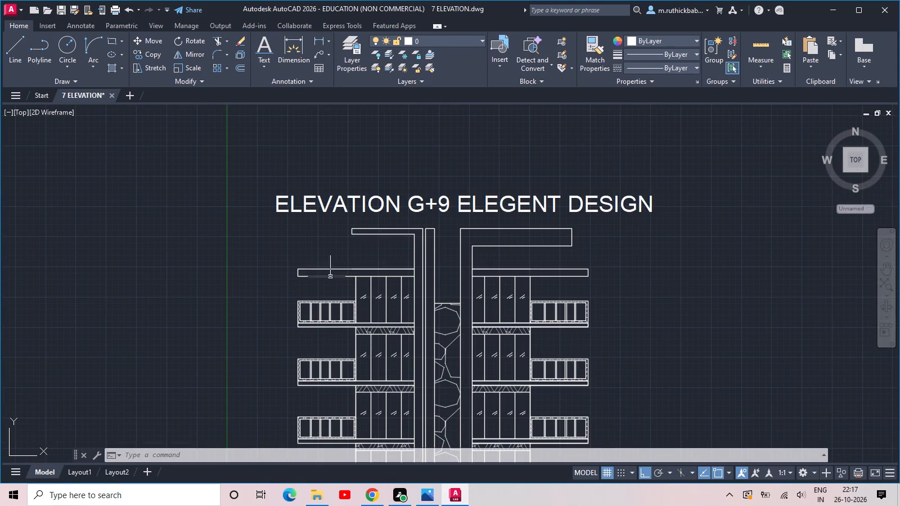
pyautogui.scroll(2, 358, 259)
pyautogui.scroll(-1, 337, 287)
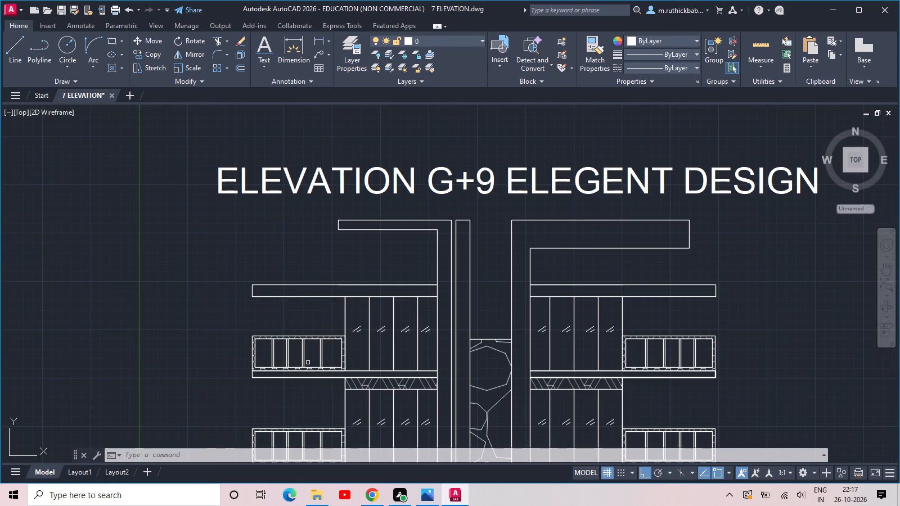
pyautogui.moveTo(305, 362); pyautogui.dragTo(299, 276, button='middle')
pyautogui.scroll(2, 240, 295)
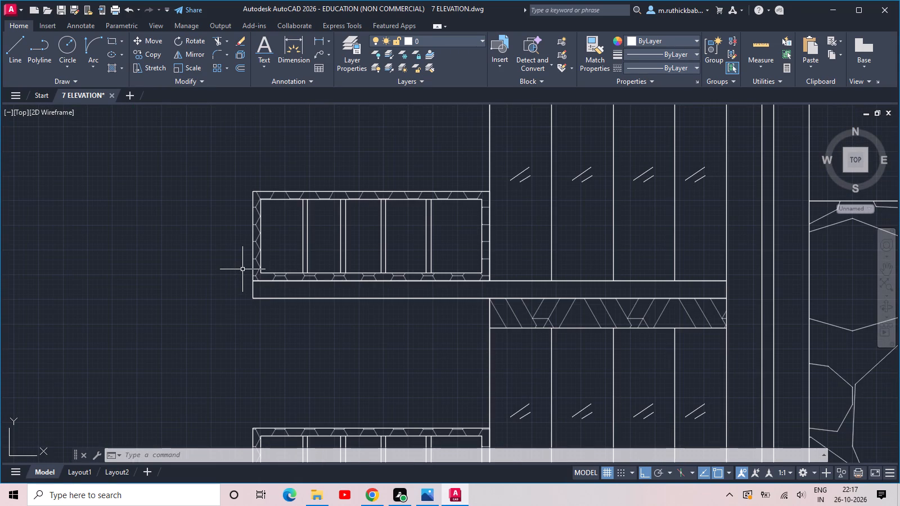
# Save the 7 ELEVATION drawing.
pyautogui.hotkey('ctrl', 's')
pyautogui.hotkey('ctrl', 's')
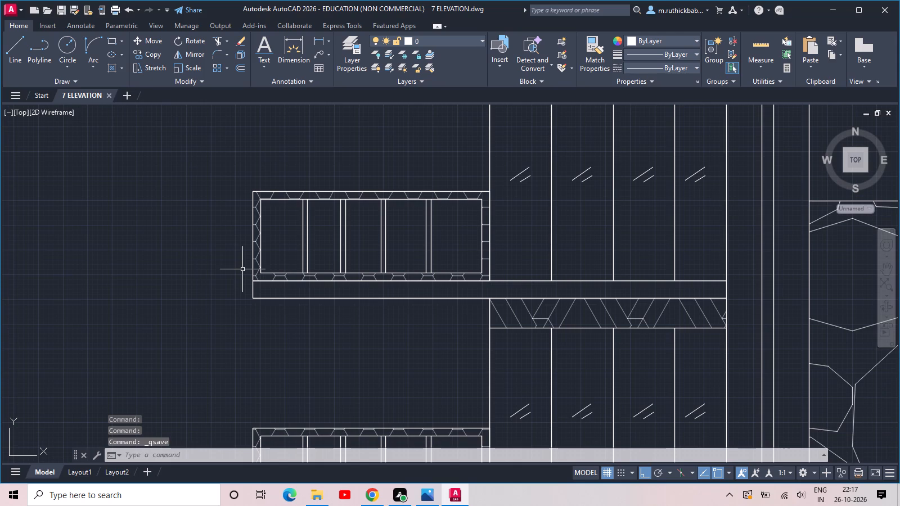
# Review the finished elevation from the title and roof frames down to the ground-floor entrance, ending on the whole building.
pyautogui.scroll(-2, 439, 274)
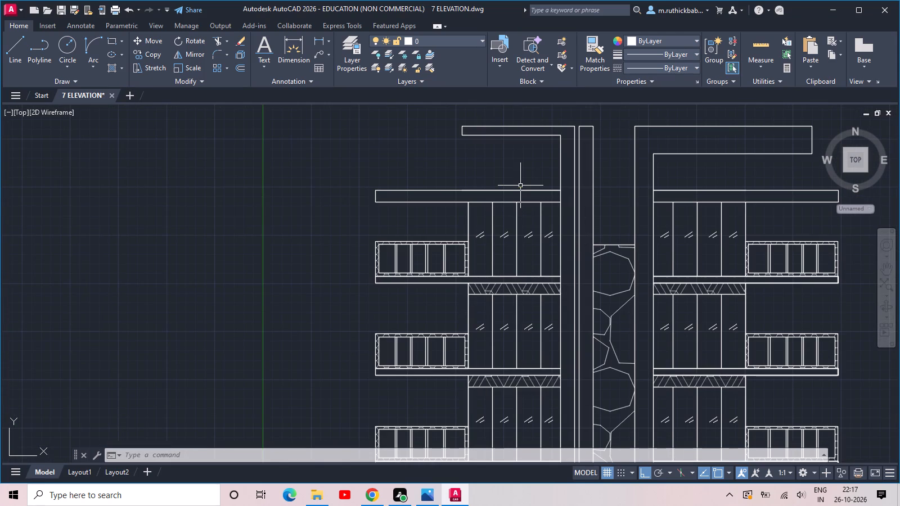
pyautogui.scroll(-3, 476, 193)
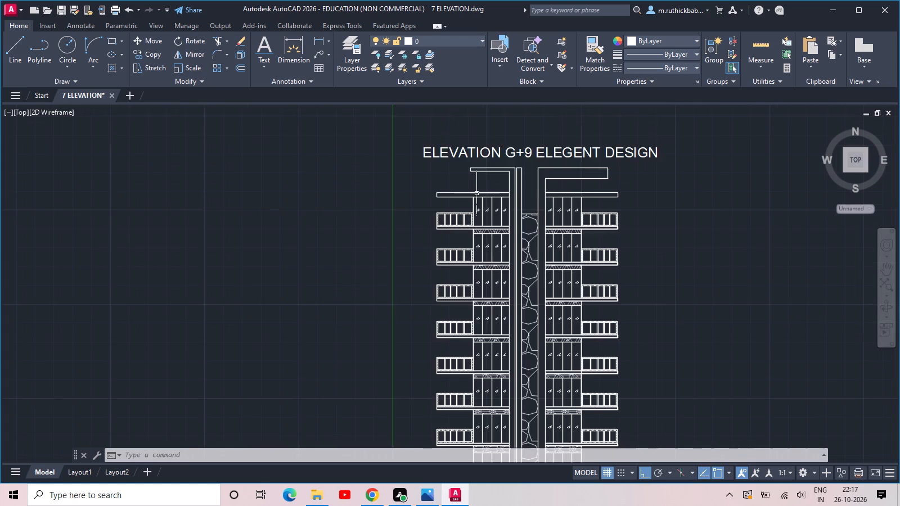
pyautogui.scroll(1, 506, 244)
pyautogui.moveTo(506, 244); pyautogui.dragTo(451, 113, button='middle')
pyautogui.scroll(-1, 480, 287)
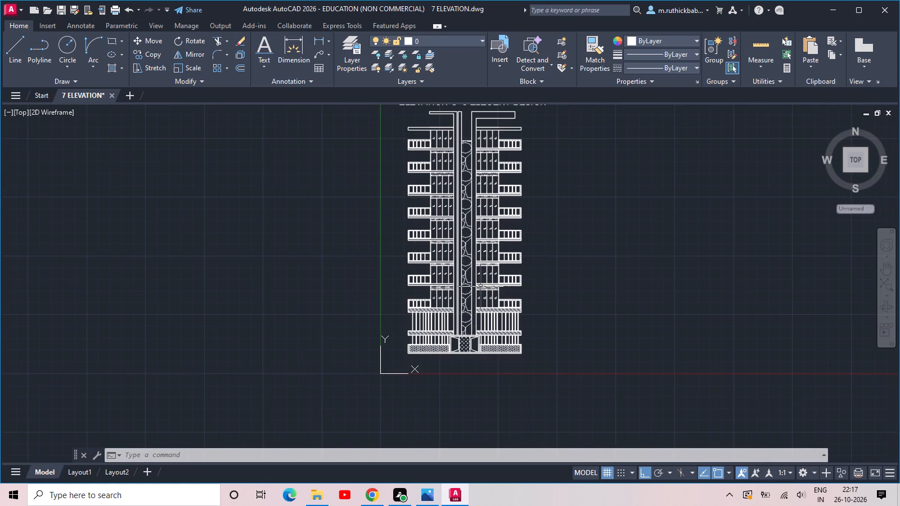
pyautogui.moveTo(480, 287); pyautogui.dragTo(481, 360, button='middle')
pyautogui.scroll(4, 465, 192)
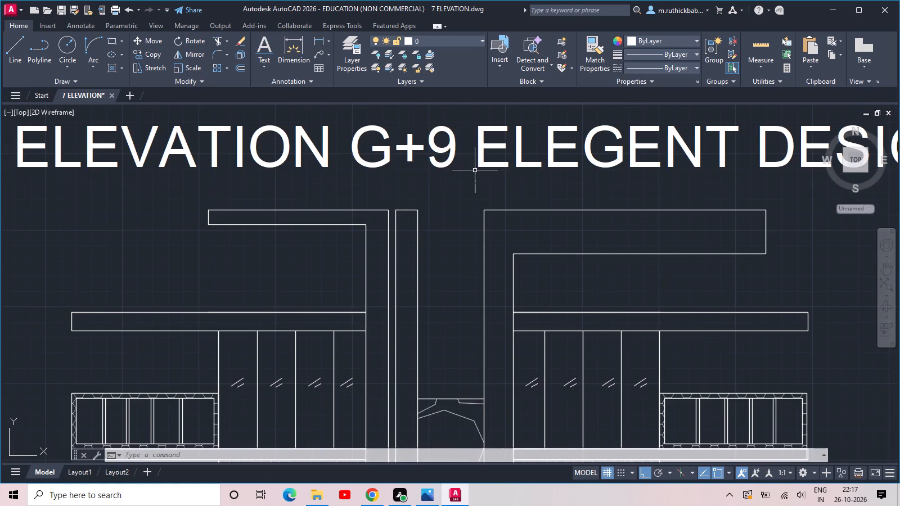
pyautogui.scroll(1, 446, 193)
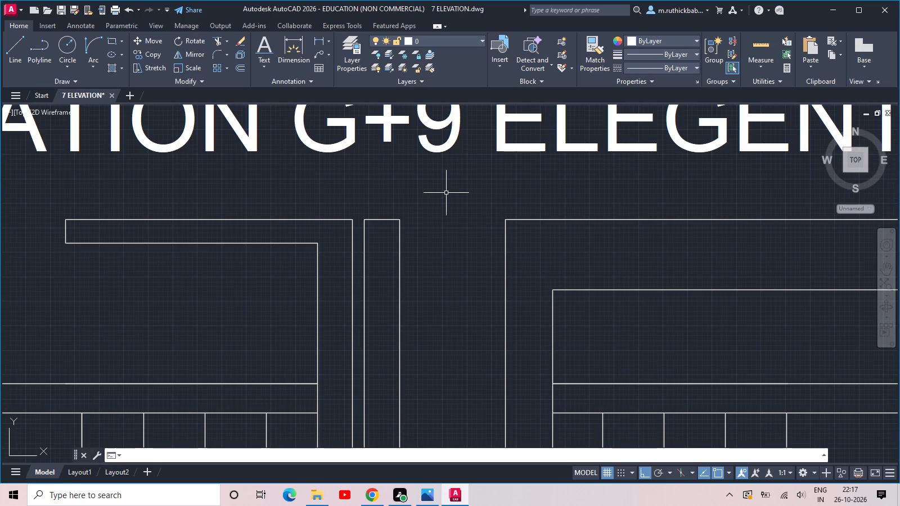
pyautogui.scroll(-4, 446, 193)
pyautogui.moveTo(450, 317); pyautogui.dragTo(440, 180, button='middle')
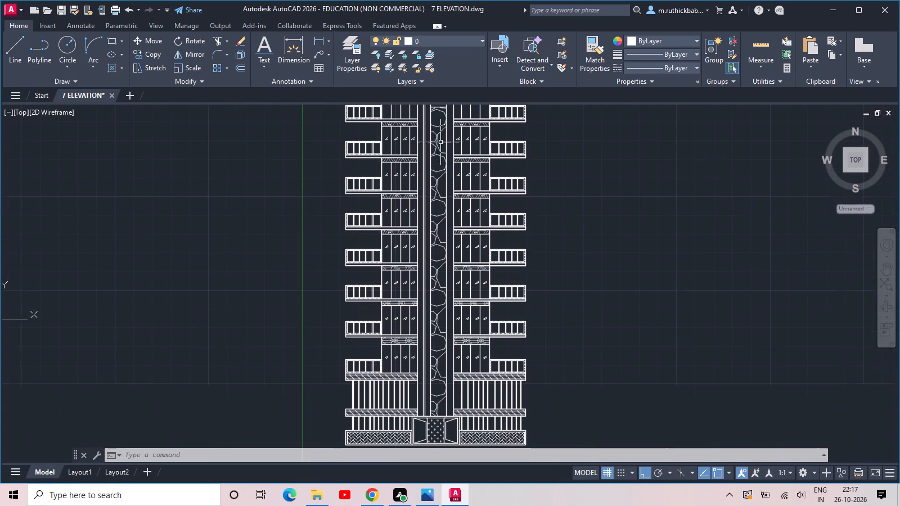
pyautogui.moveTo(468, 319); pyautogui.dragTo(431, 171, button='middle')
pyautogui.scroll(3, 433, 291)
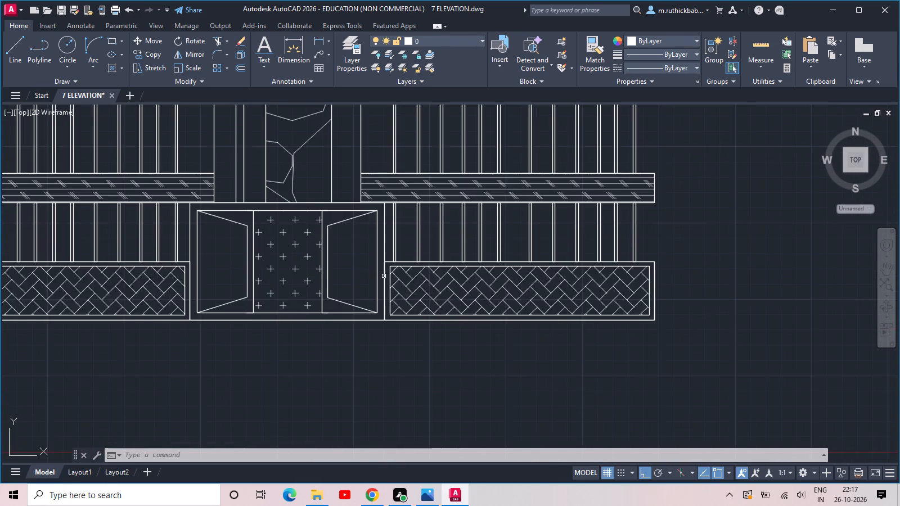
pyautogui.scroll(1, 384, 276)
pyautogui.moveTo(262, 218); pyautogui.dragTo(379, 241, button='middle')
pyautogui.scroll(2, 310, 222)
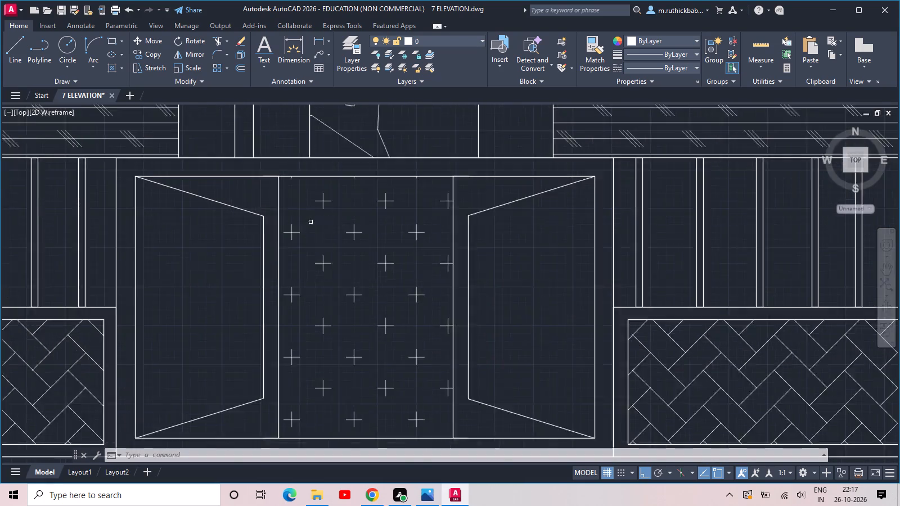
pyautogui.scroll(-3, 324, 216)
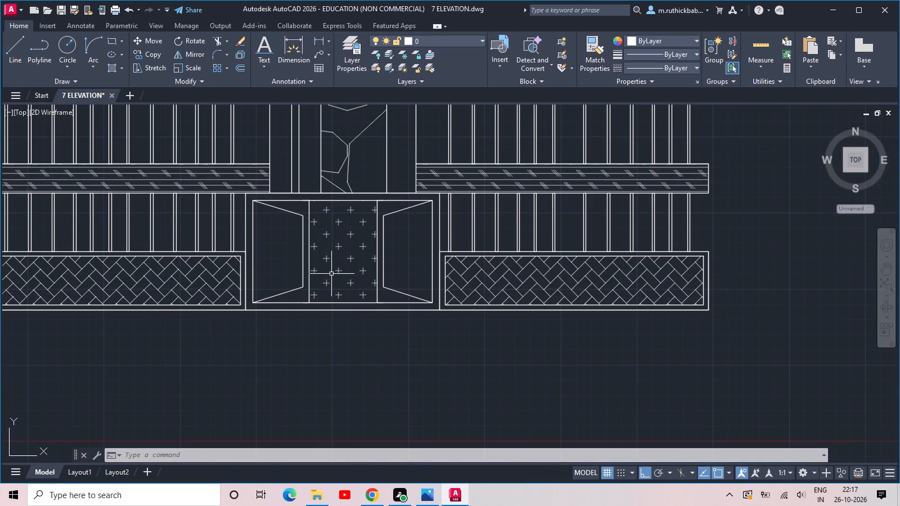
pyautogui.scroll(-2, 331, 274)
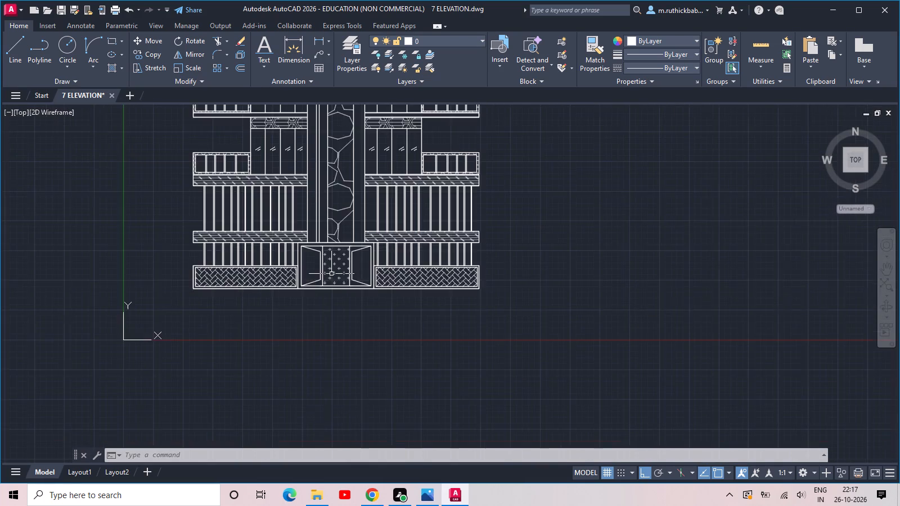
pyautogui.scroll(-1, 331, 274)
pyautogui.moveTo(334, 260); pyautogui.dragTo(380, 356, button='middle')
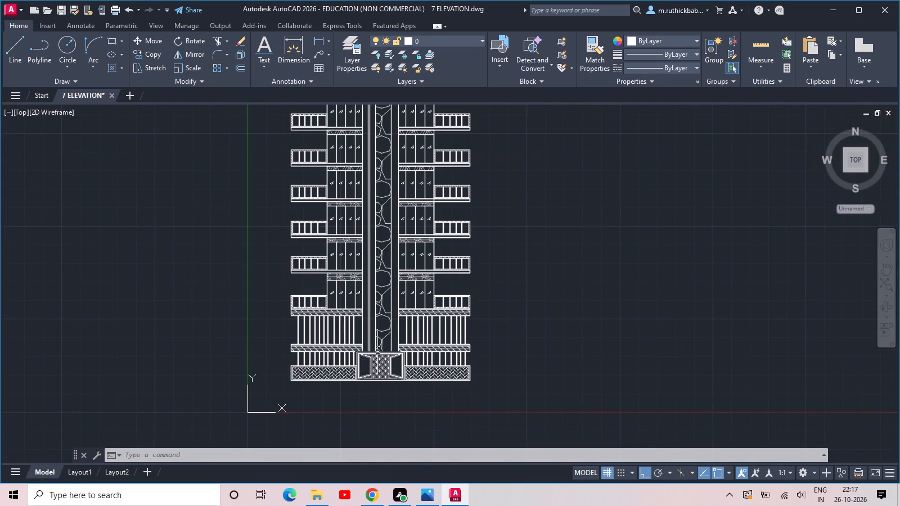
pyautogui.scroll(-1, 376, 345)
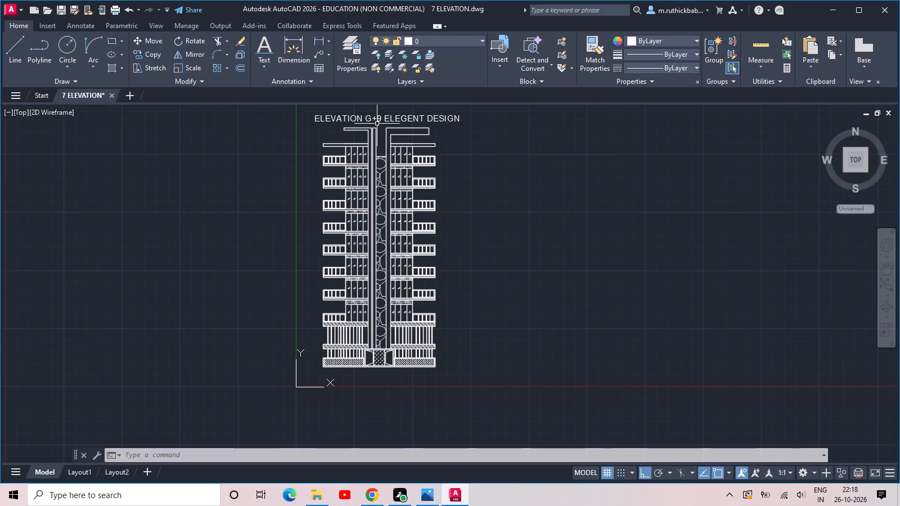